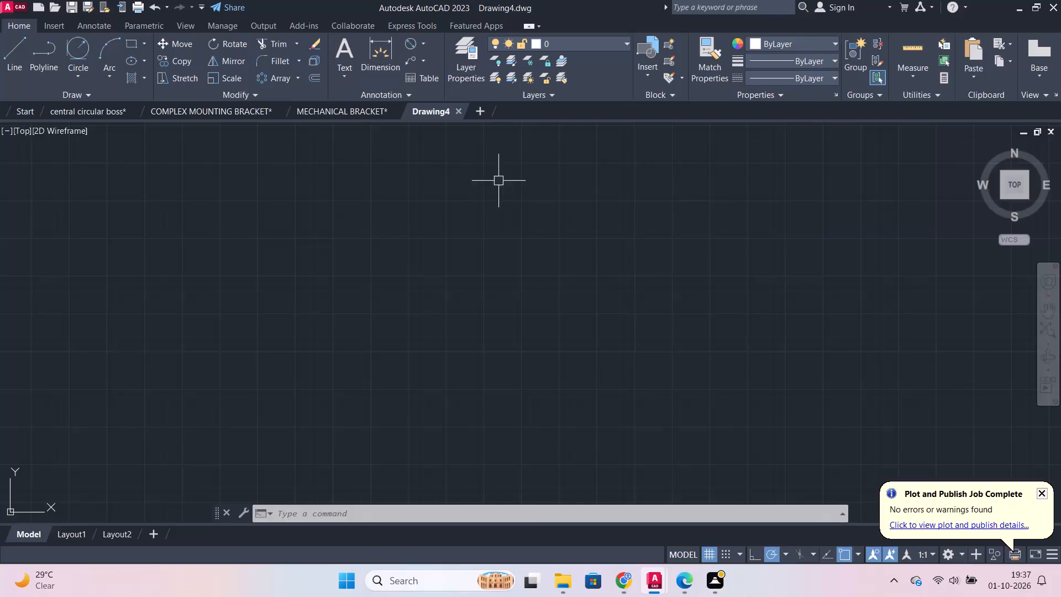
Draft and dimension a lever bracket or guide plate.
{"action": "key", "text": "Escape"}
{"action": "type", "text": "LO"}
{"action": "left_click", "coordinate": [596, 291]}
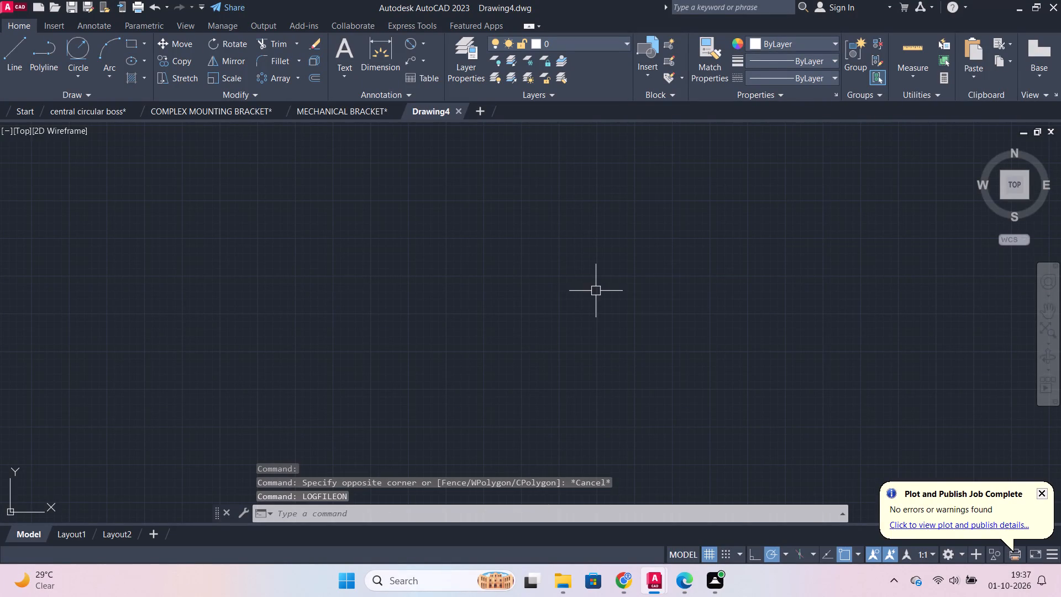
Set the drawing limits with the lower-left corner at 0,0 and the upper-right corner at 297,210.
{"action": "type", "text": "LIMI"}
{"action": "left_click", "coordinate": [599, 289]}
{"action": "type", "text": "0,0"}
{"action": "key", "text": "Return"}
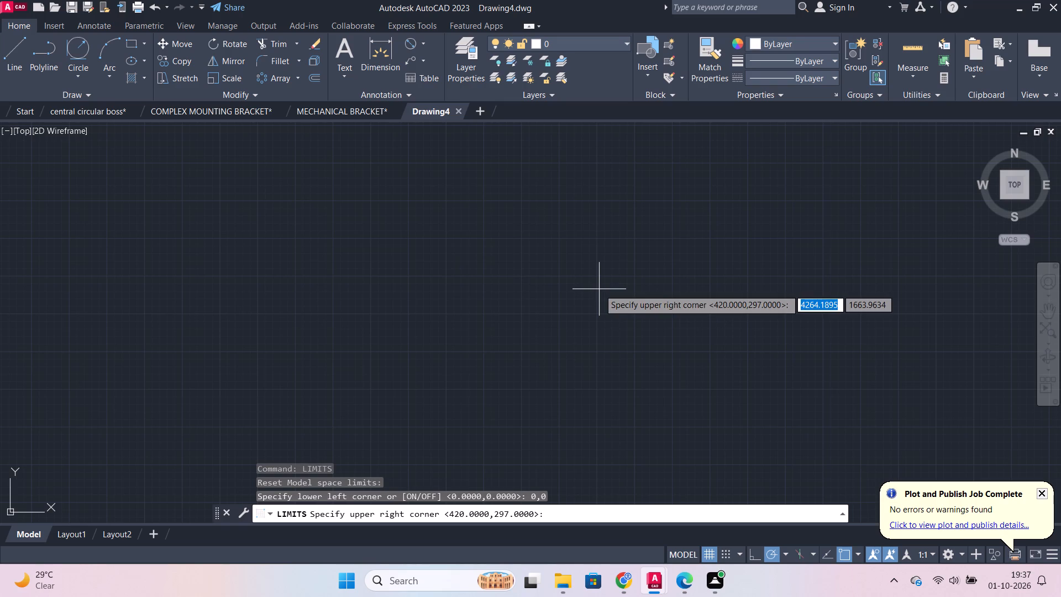
{"action": "type", "text": "297"}
{"action": "type", "text": ",210"}
{"action": "key", "text": "Return"}
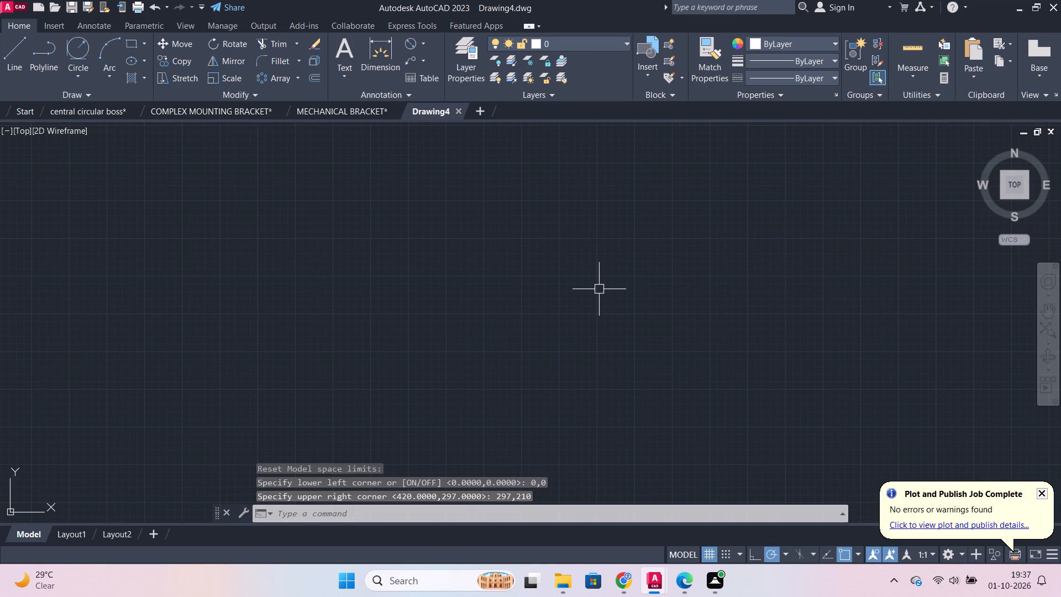
Zoom to extents and turn off the display of the grid beyond the drawing limits in the drafting settings.
{"action": "key", "text": "z"}
{"action": "key", "text": "Return"}
{"action": "key", "text": "e"}
{"action": "key", "text": "Return"}
{"action": "type", "text": "DS"}
{"action": "key", "text": "Return"}
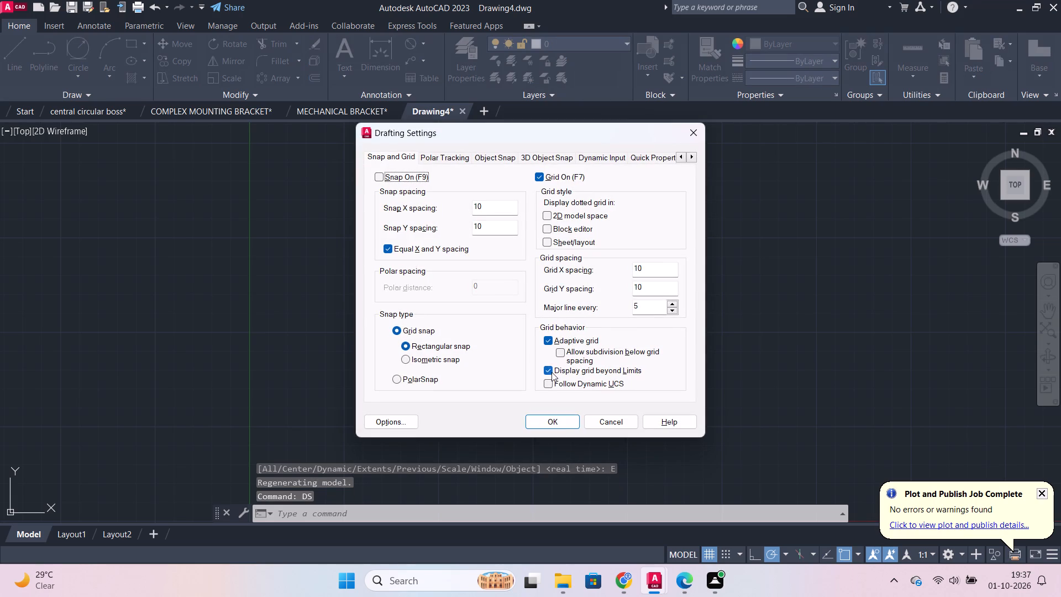
{"action": "left_click", "coordinate": [551, 372]}
{"action": "left_click", "coordinate": [563, 426]}
Draw a circle of diameter 60 in the upper-left part of the grid area, defined by centre and diameter.
{"action": "scroll", "coordinate": [585, 343], "scroll_direction": "down", "scroll_amount": 1}
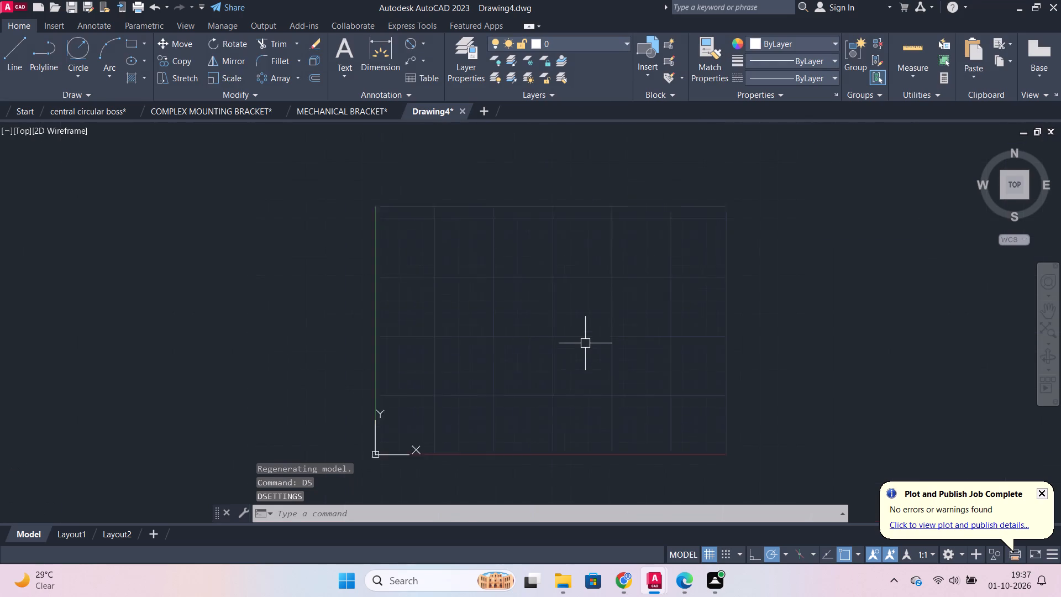
{"action": "scroll", "coordinate": [585, 343], "scroll_direction": "down", "scroll_amount": 1}
{"action": "scroll", "coordinate": [588, 342], "scroll_direction": "up", "scroll_amount": 1}
{"action": "middle_click_drag", "start_coordinate": [639, 291], "coordinate": [500, 303]}
{"action": "scroll", "coordinate": [486, 300], "scroll_direction": "up", "scroll_amount": 1}
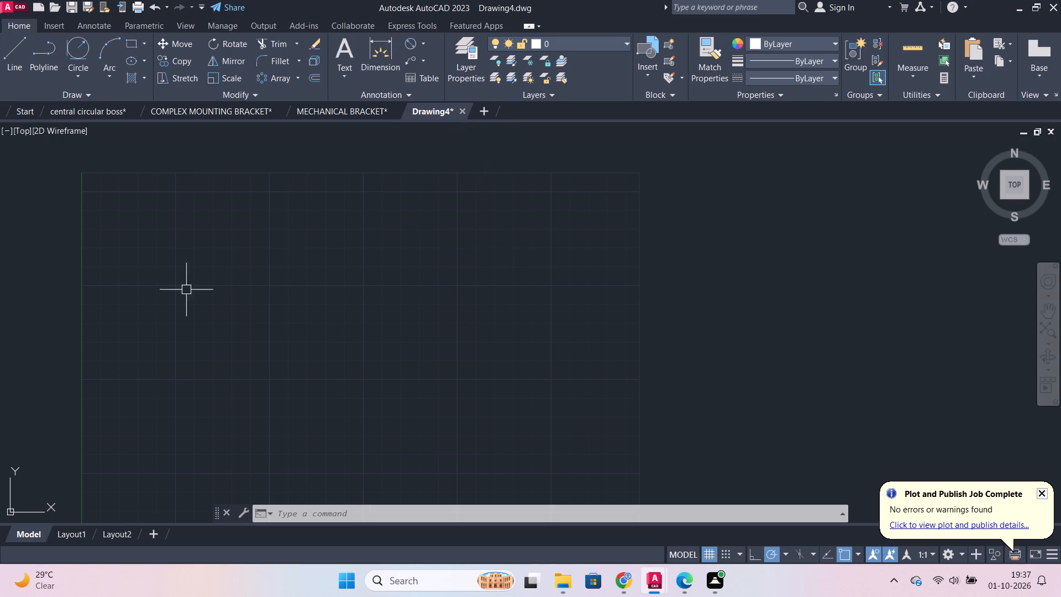
{"action": "left_click", "coordinate": [75, 77]}
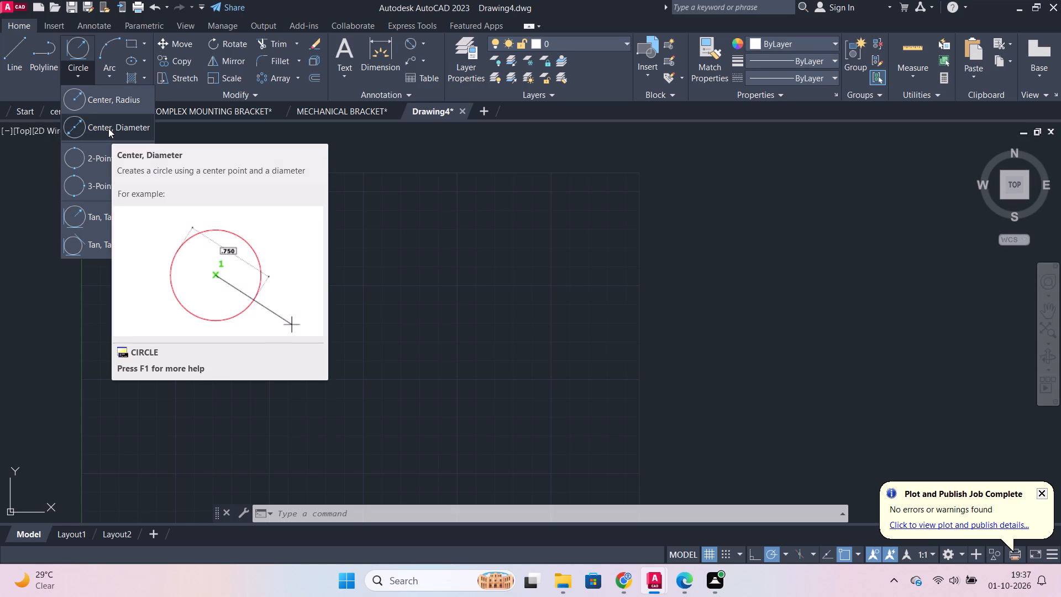
{"action": "left_click", "coordinate": [122, 128]}
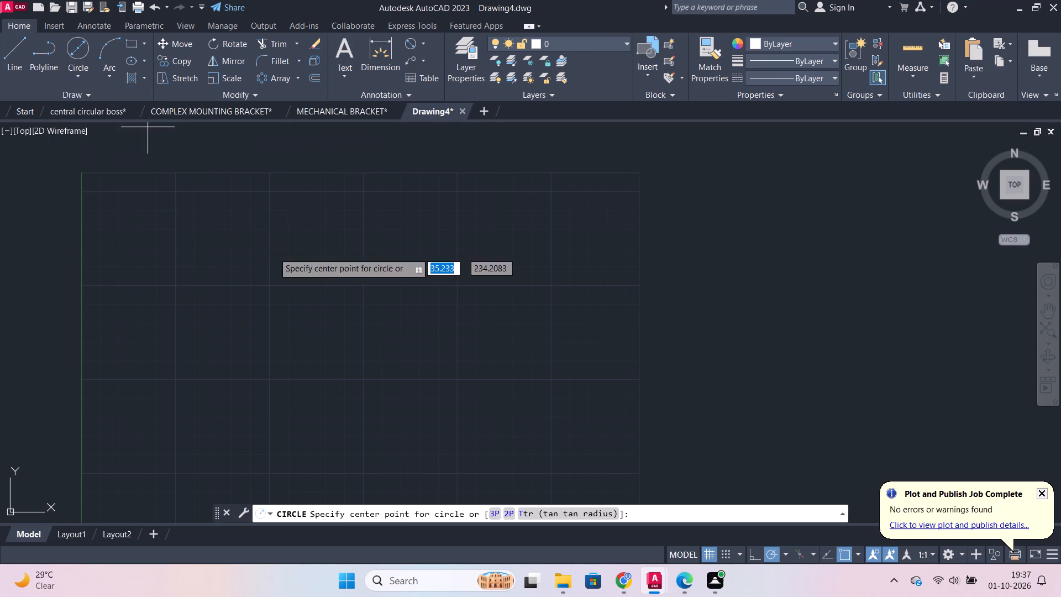
{"action": "left_click", "coordinate": [326, 277]}
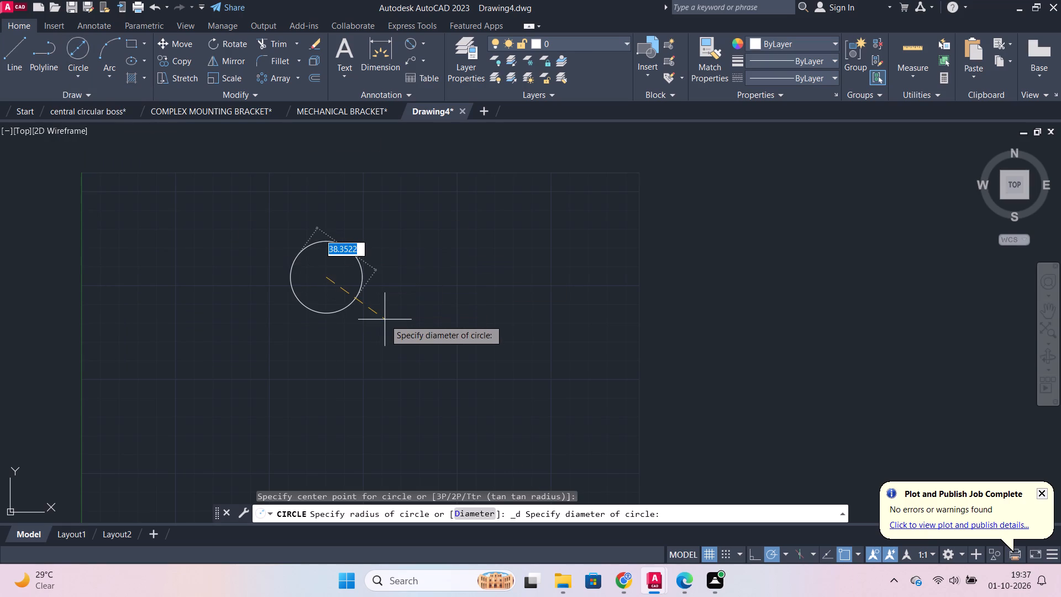
{"action": "type", "text": "60"}
{"action": "key", "text": "Return"}
Draw a concentric circle of diameter 30 inside the 60-diameter circle.
{"action": "key", "text": "space"}
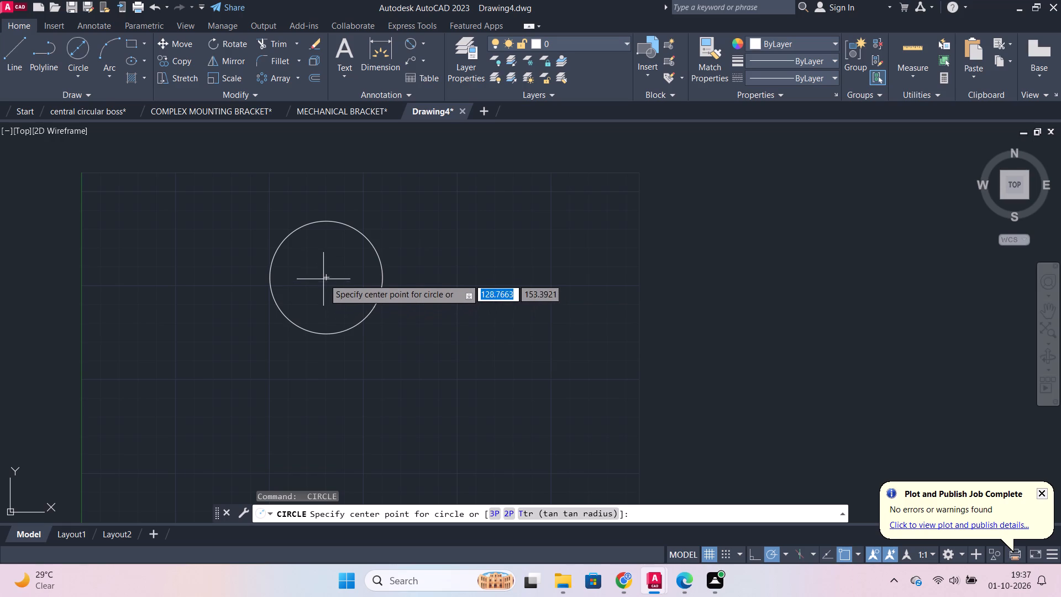
{"action": "left_click", "coordinate": [325, 276]}
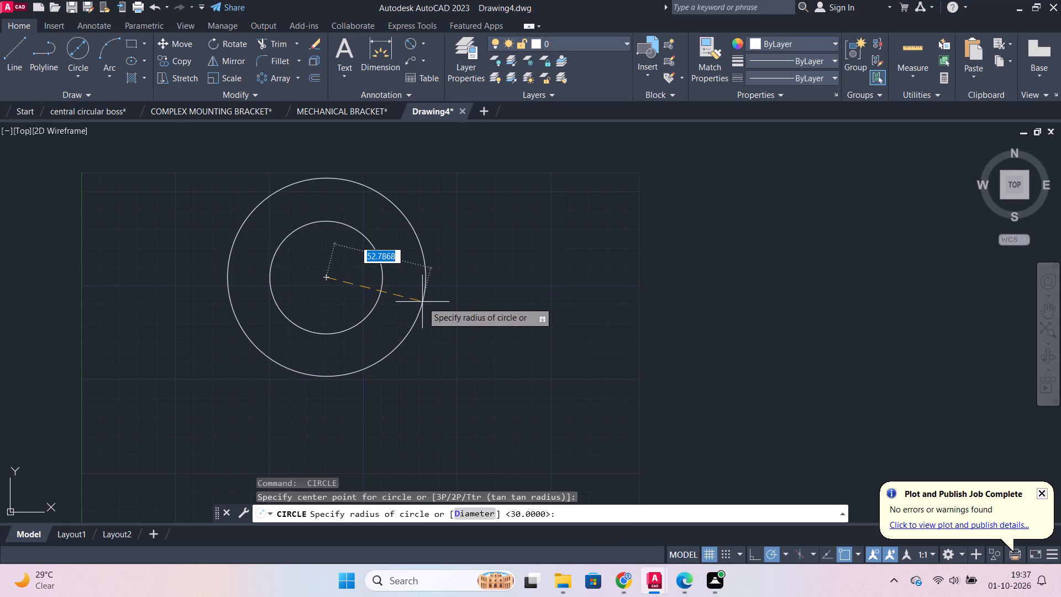
{"action": "key", "text": "d"}
{"action": "key", "text": "Return"}
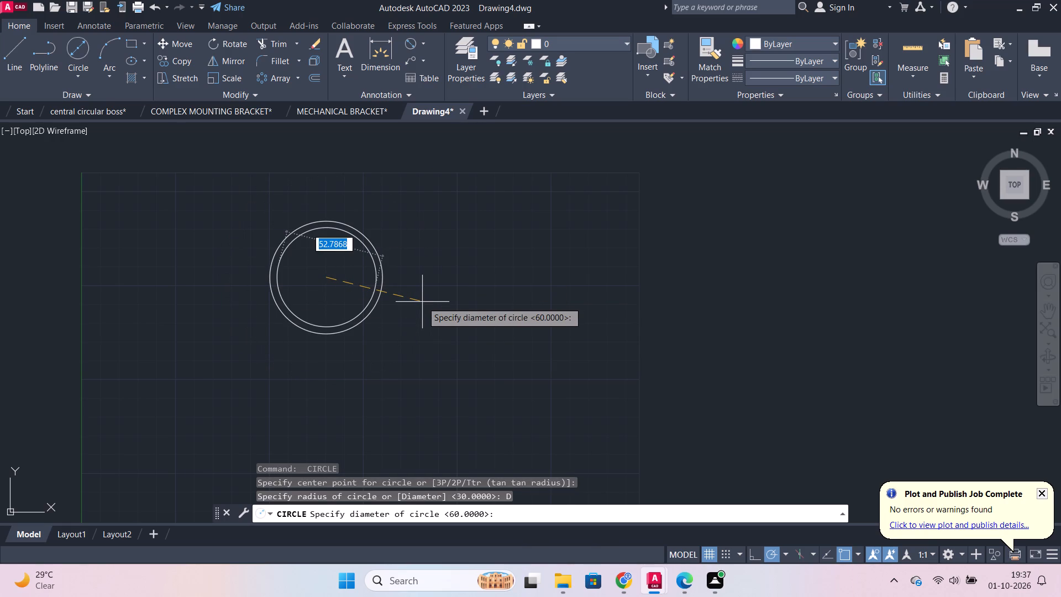
{"action": "type", "text": "30"}
{"action": "key", "text": "Return"}
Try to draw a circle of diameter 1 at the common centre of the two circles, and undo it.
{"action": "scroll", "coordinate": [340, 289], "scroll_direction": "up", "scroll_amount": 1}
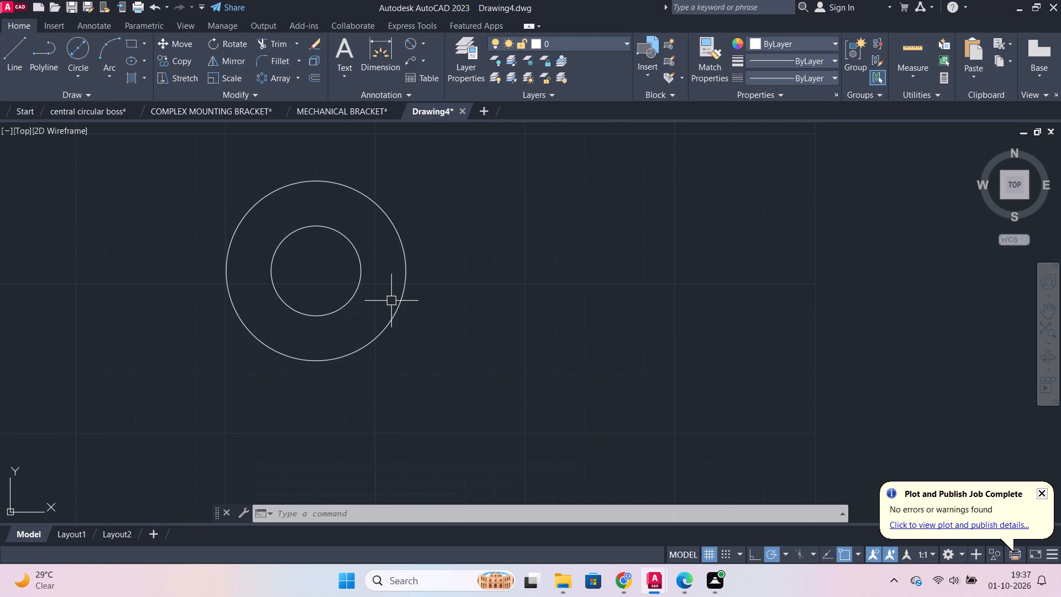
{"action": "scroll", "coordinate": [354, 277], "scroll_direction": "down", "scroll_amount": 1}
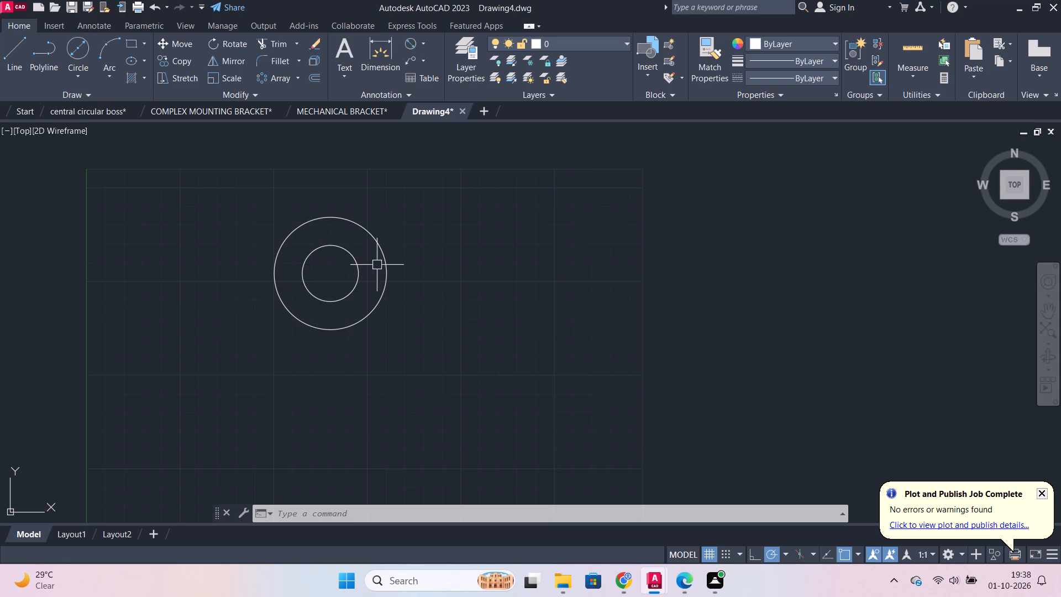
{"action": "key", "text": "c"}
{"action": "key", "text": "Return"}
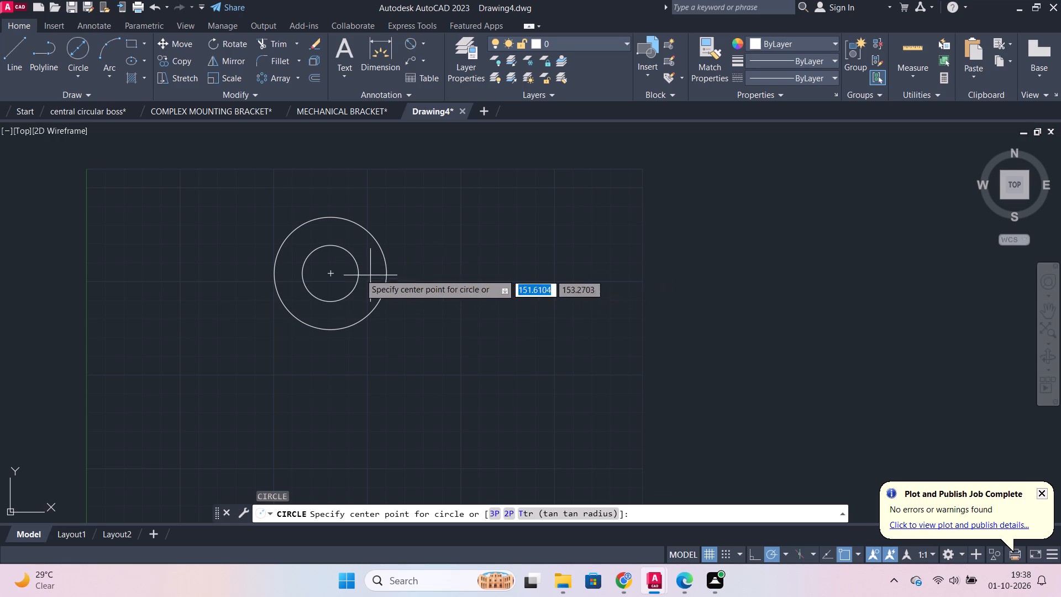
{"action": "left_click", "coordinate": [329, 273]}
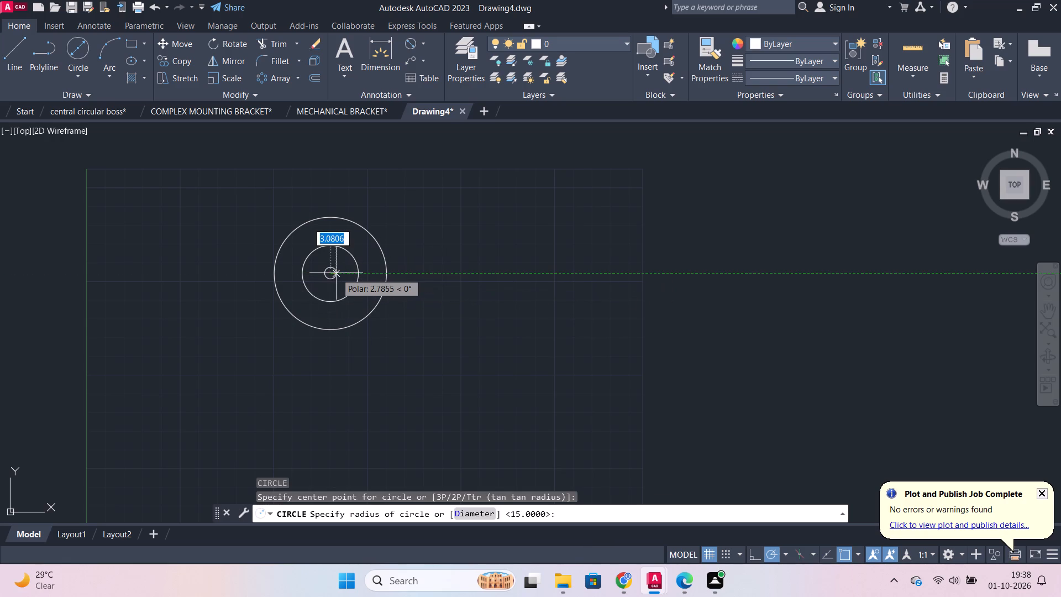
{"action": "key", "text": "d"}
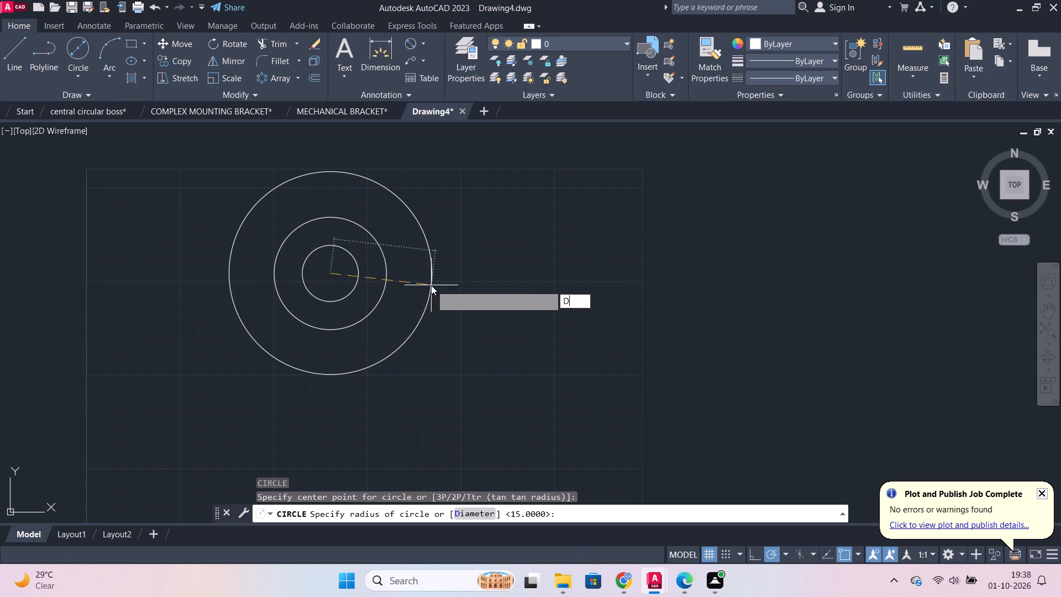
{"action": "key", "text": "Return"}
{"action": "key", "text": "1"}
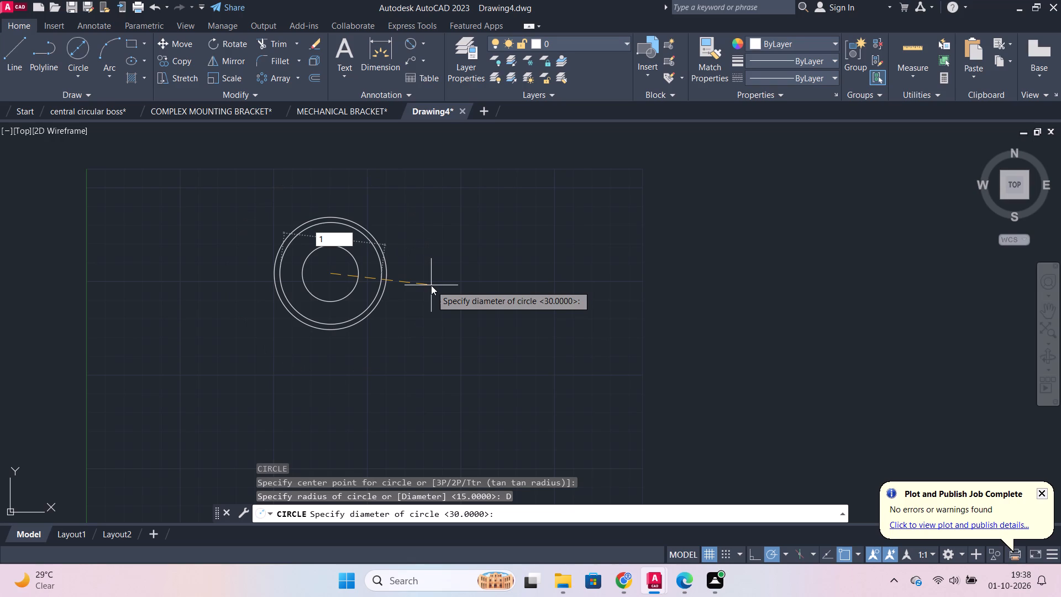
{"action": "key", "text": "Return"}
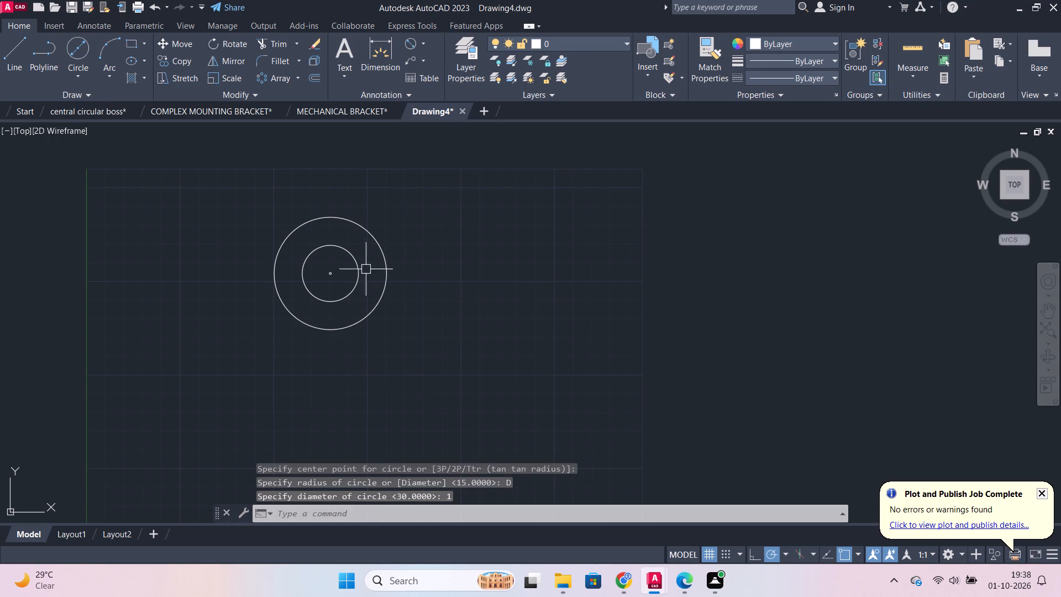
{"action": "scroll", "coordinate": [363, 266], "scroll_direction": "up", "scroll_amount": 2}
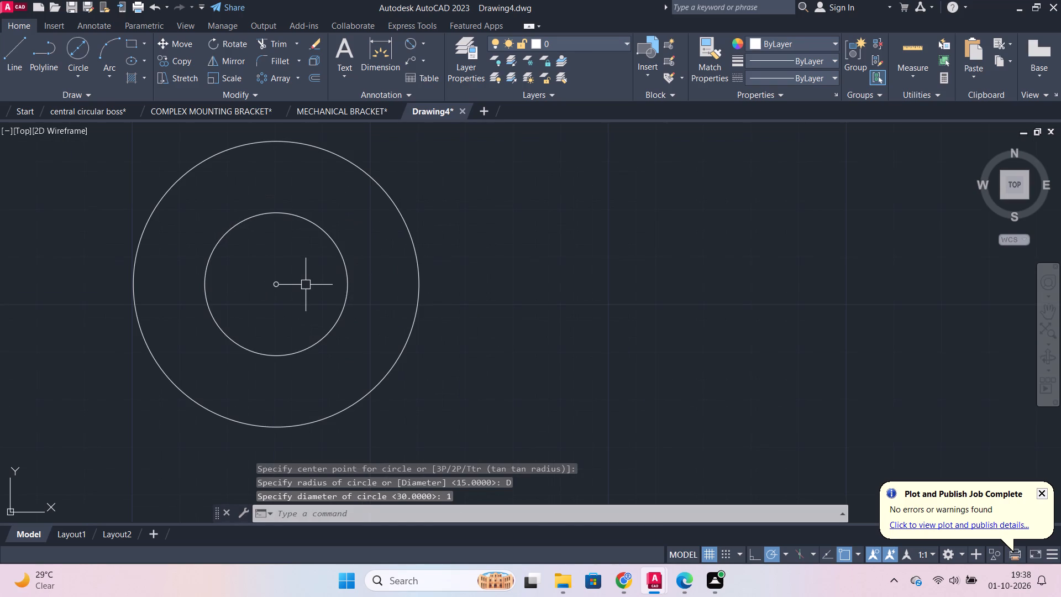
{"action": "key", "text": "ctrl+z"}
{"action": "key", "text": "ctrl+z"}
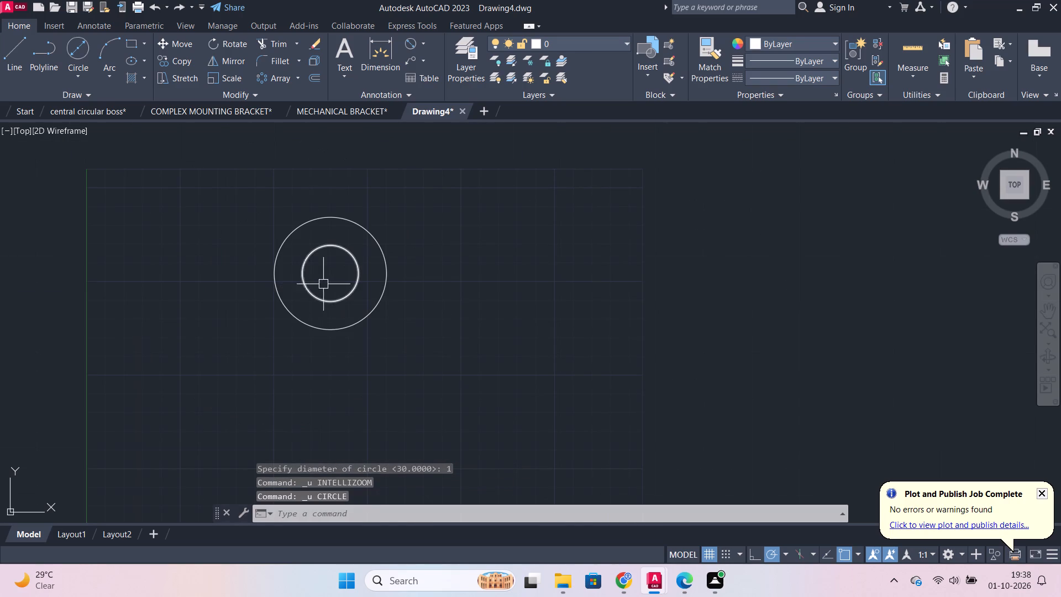
Draw a circle of diameter 14 at the common centre of the two existing circles.
{"action": "key", "text": "c"}
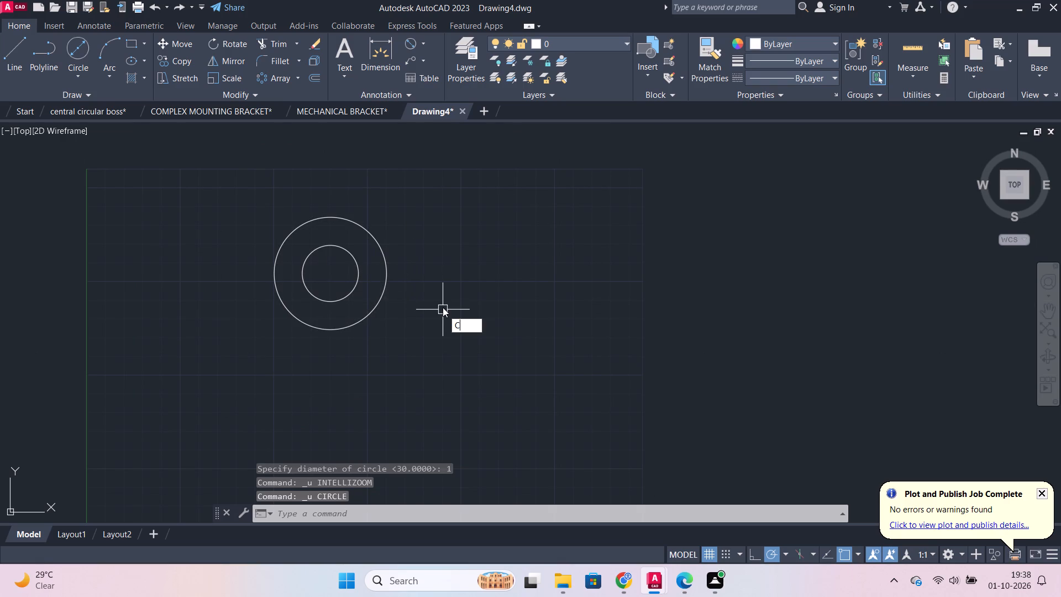
{"action": "key", "text": "Return"}
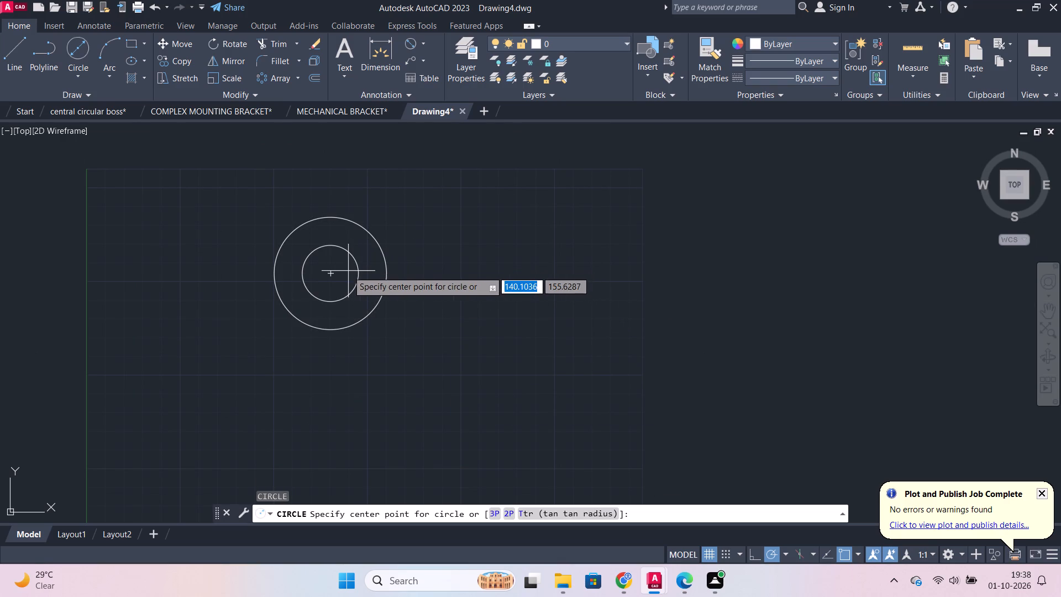
{"action": "left_click", "coordinate": [333, 273]}
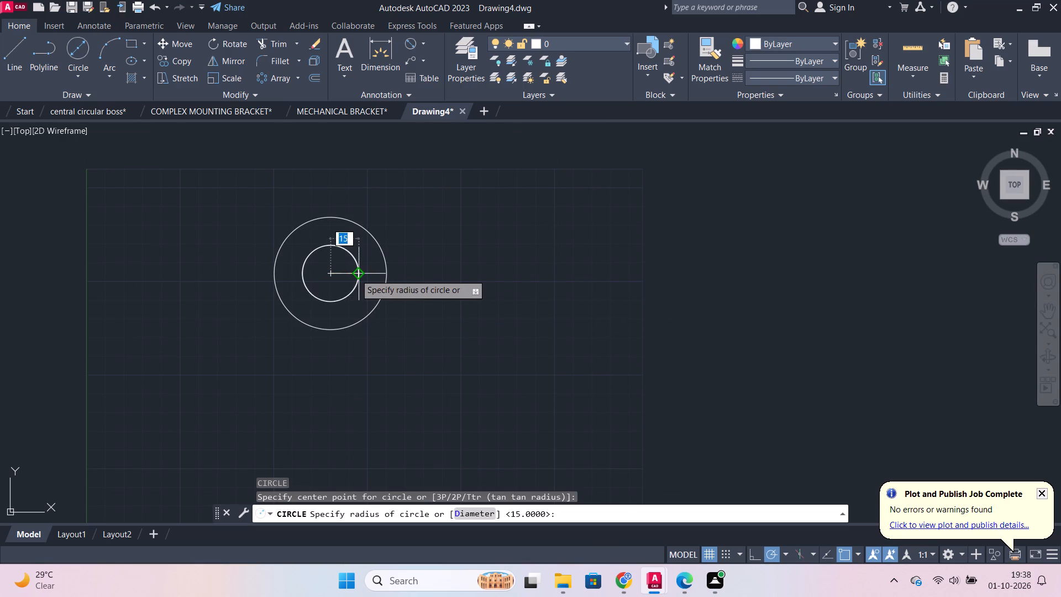
{"action": "key", "text": "d"}
{"action": "key", "text": "Return"}
{"action": "type", "text": "14"}
{"action": "key", "text": "Return"}
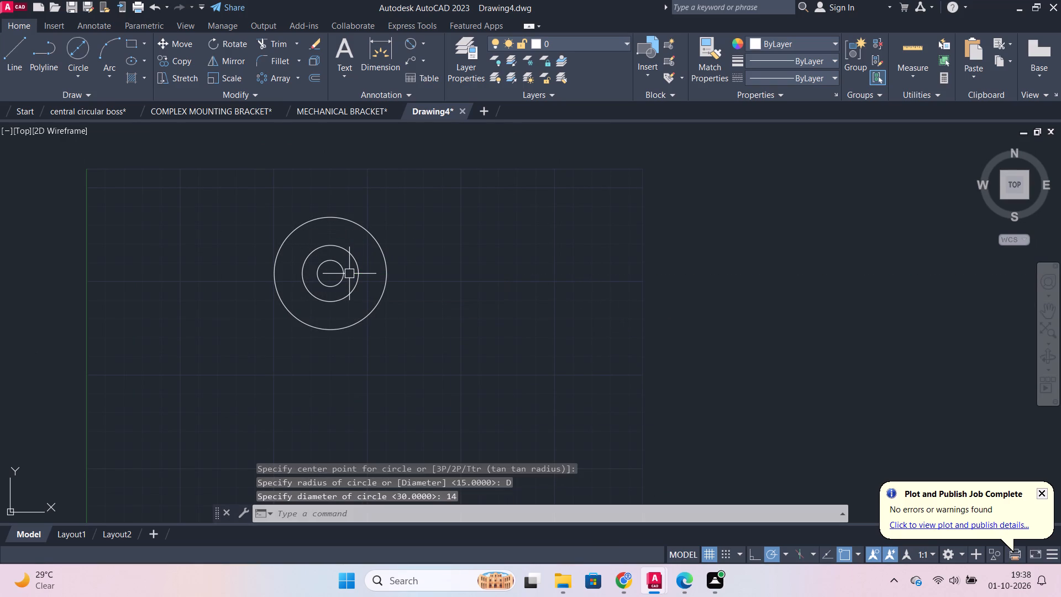
Move the 14-diameter circle 50 units horizontally to the right from the common centre.
{"action": "left_click", "coordinate": [340, 270]}
{"action": "key", "text": "m"}
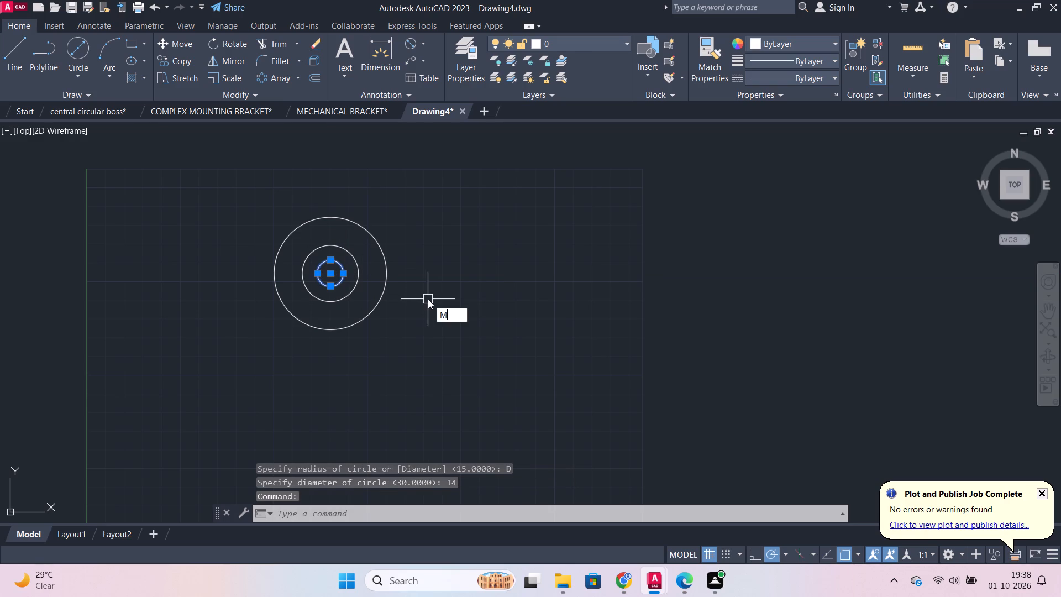
{"action": "key", "text": "Return"}
{"action": "left_click", "coordinate": [330, 272]}
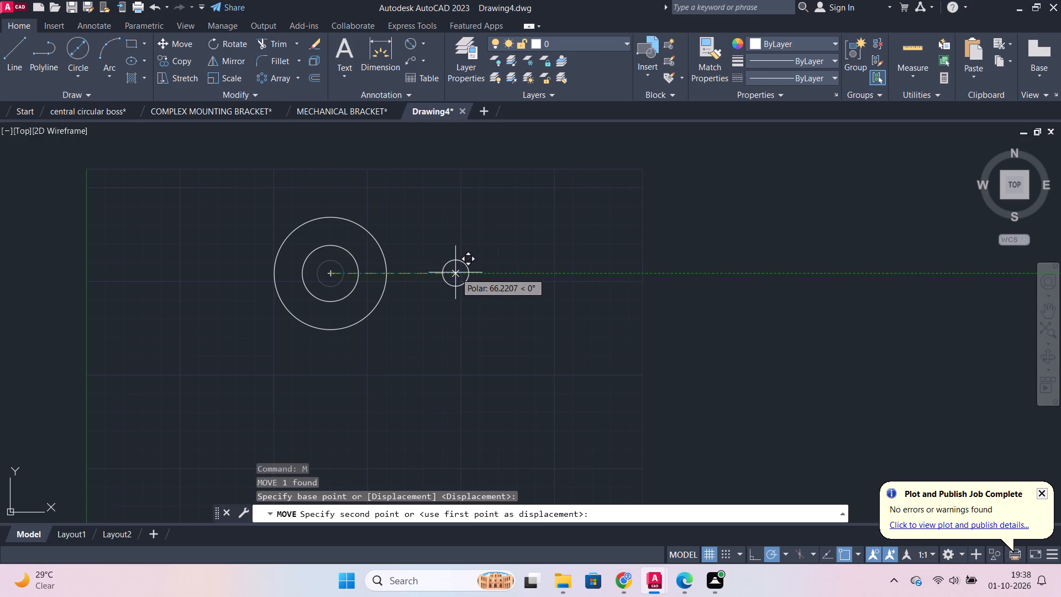
{"action": "type", "text": "50"}
{"action": "key", "text": "Return"}
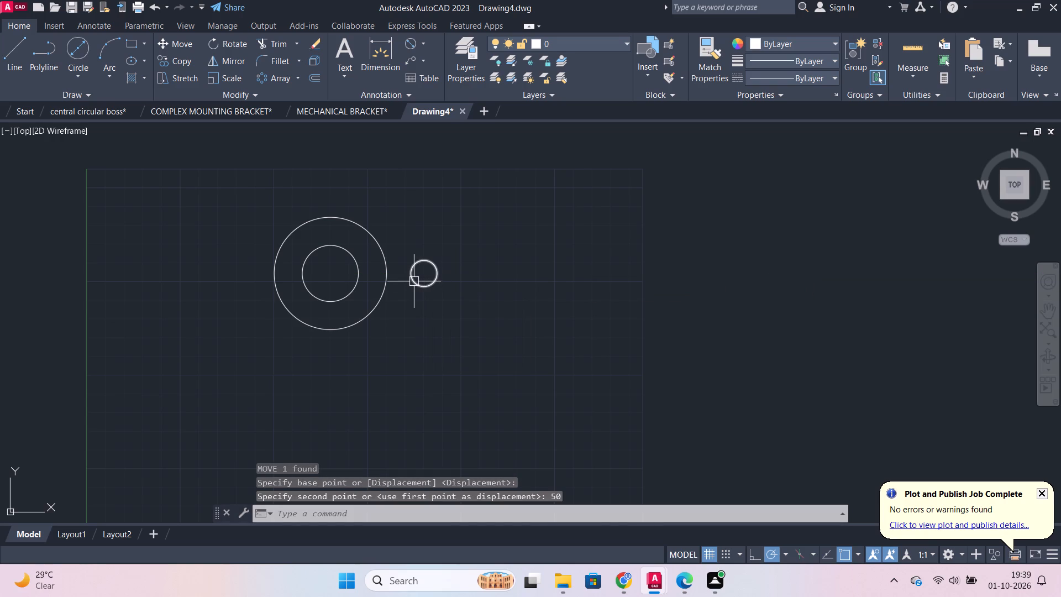
Draw a circle of diameter 30 concentric with the moved 14-diameter circle.
{"action": "scroll", "coordinate": [414, 281], "scroll_direction": "up", "scroll_amount": 1}
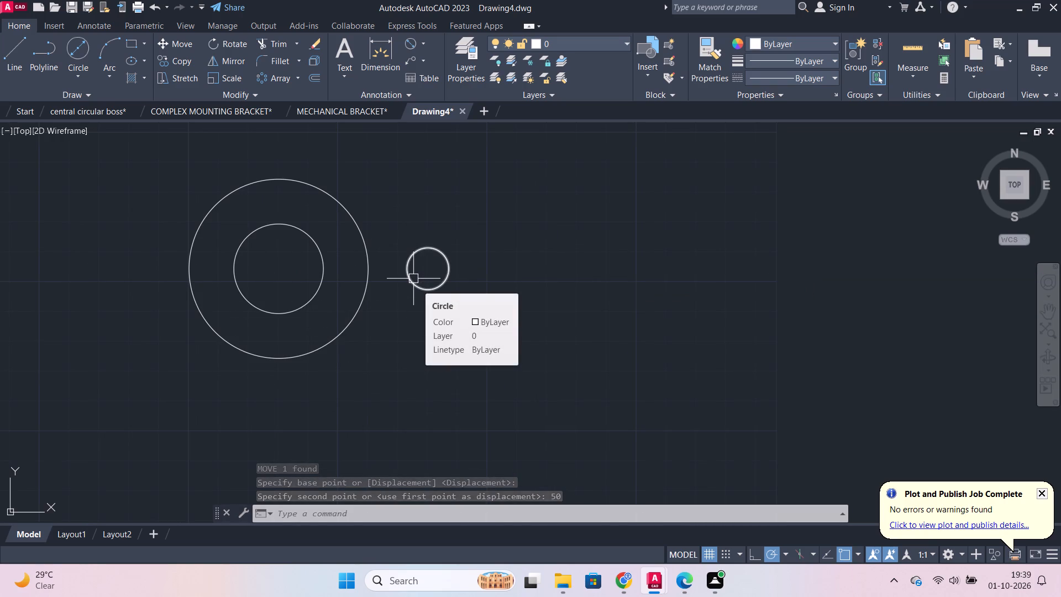
{"action": "key", "text": "c"}
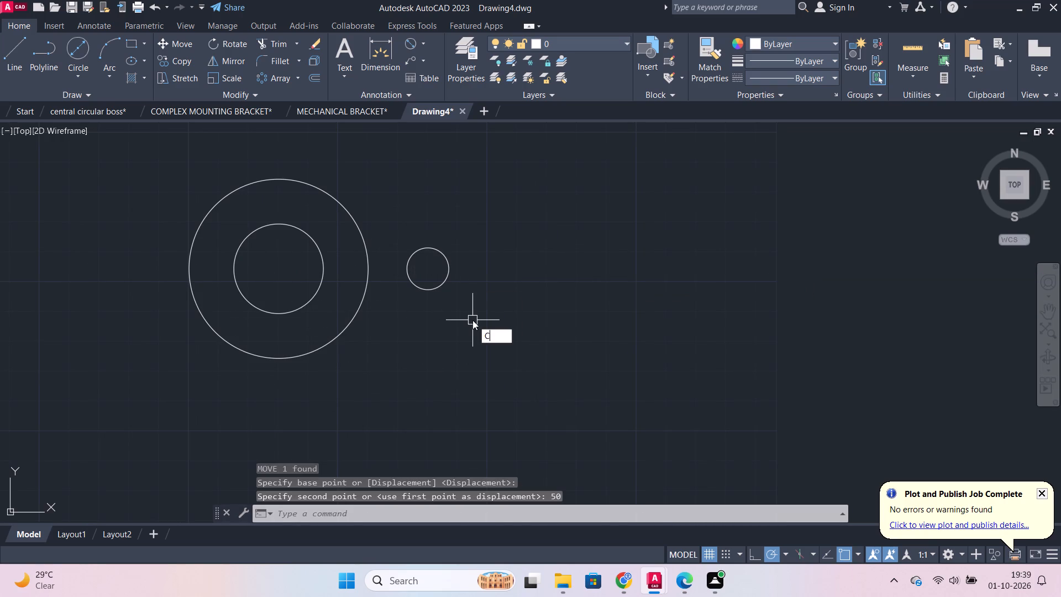
{"action": "key", "text": "Return"}
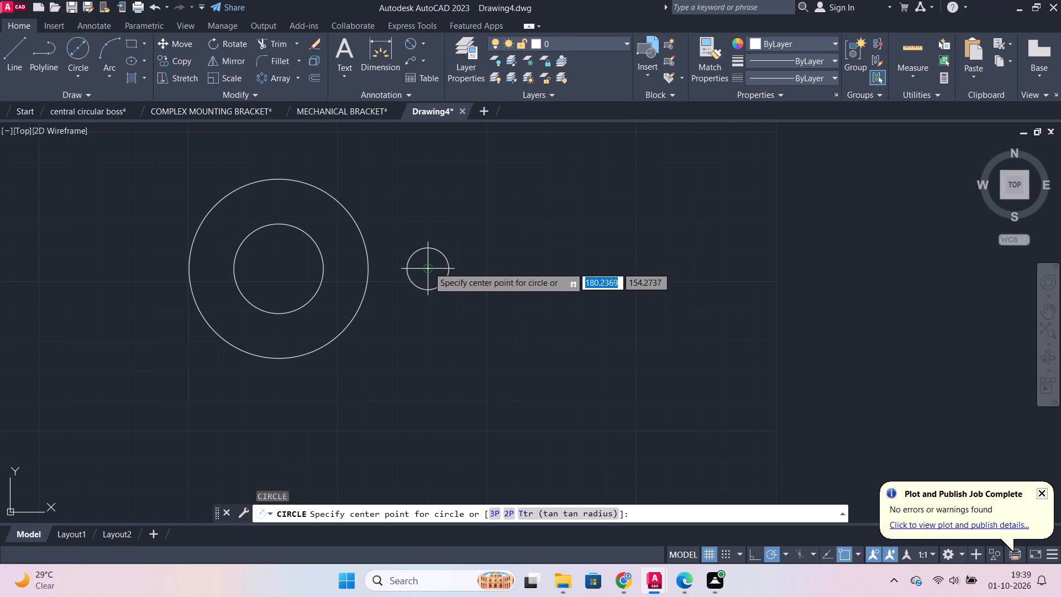
{"action": "left_click", "coordinate": [428, 270]}
{"action": "key", "text": "d"}
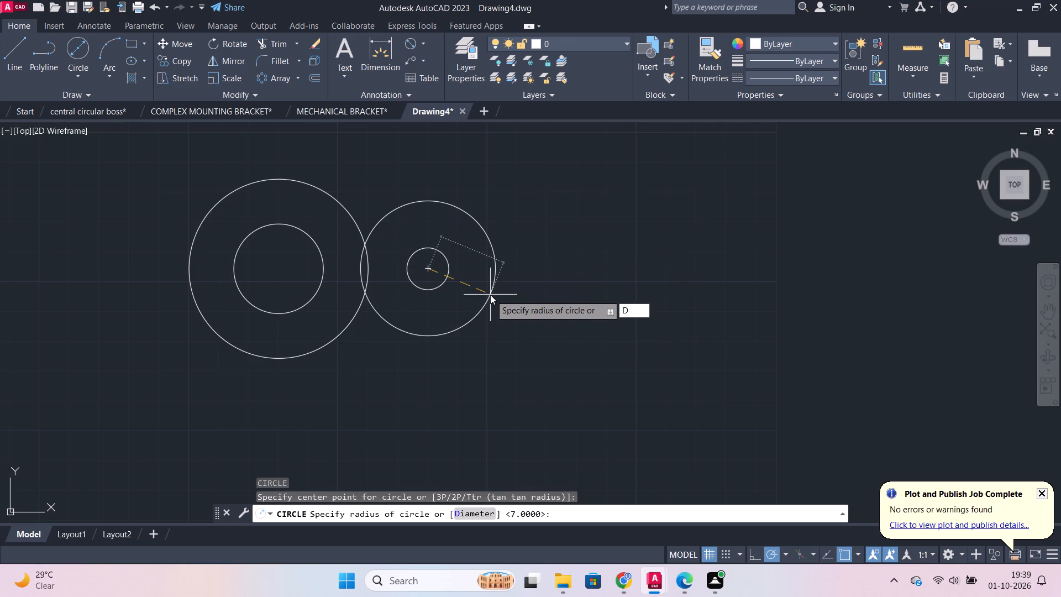
{"action": "key", "text": "Return"}
{"action": "type", "text": "30"}
{"action": "key", "text": "Return"}
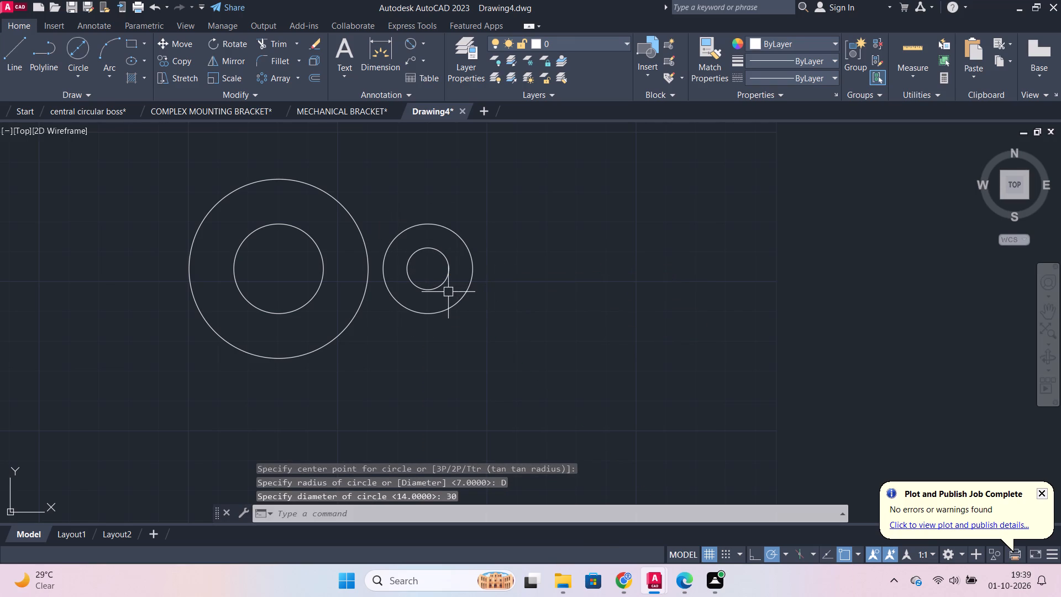
{"action": "scroll", "coordinate": [369, 307], "scroll_direction": "down", "scroll_amount": 1}
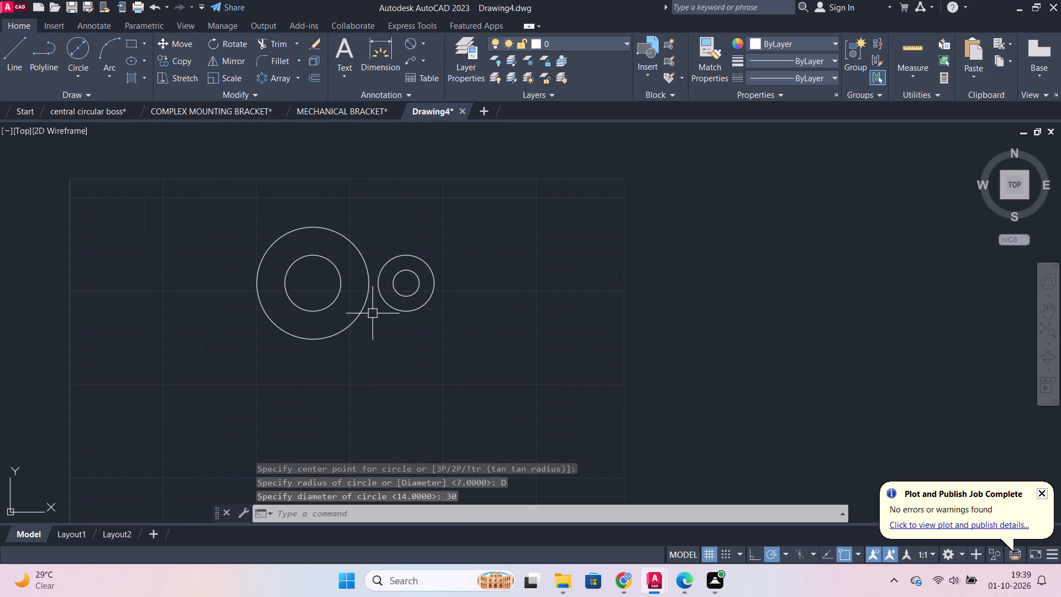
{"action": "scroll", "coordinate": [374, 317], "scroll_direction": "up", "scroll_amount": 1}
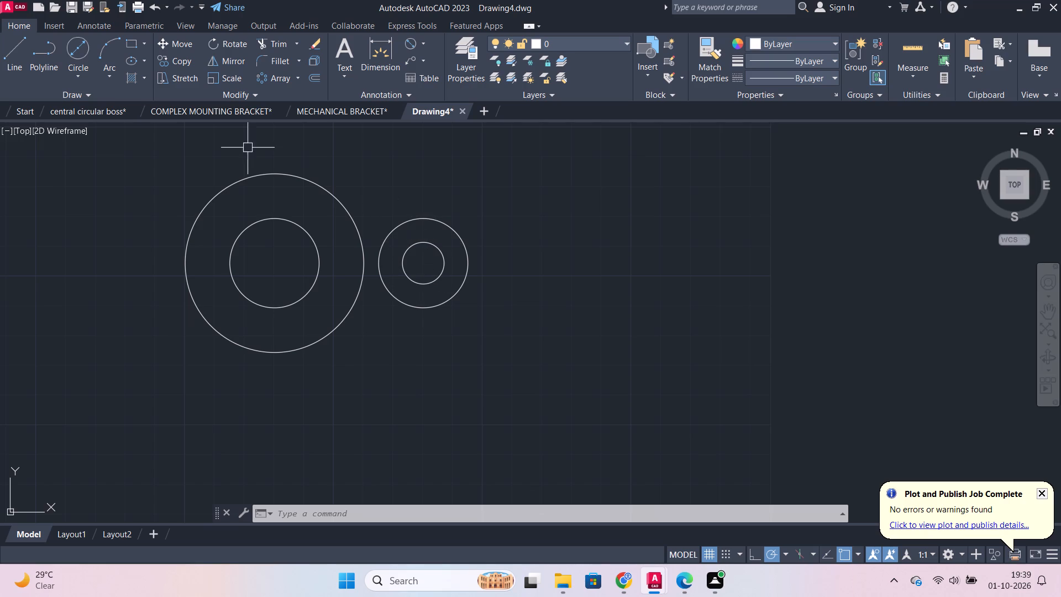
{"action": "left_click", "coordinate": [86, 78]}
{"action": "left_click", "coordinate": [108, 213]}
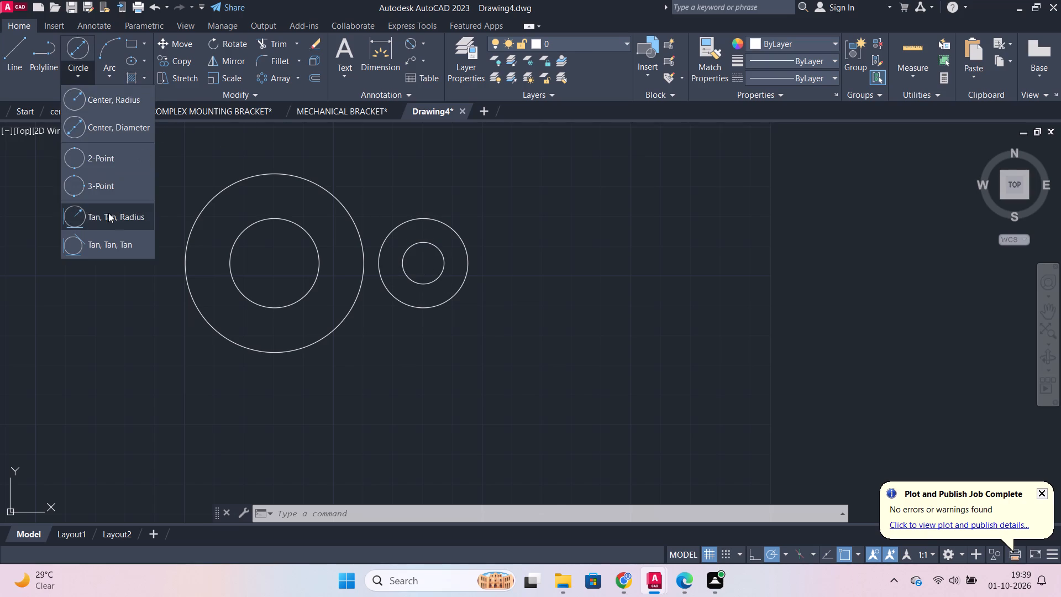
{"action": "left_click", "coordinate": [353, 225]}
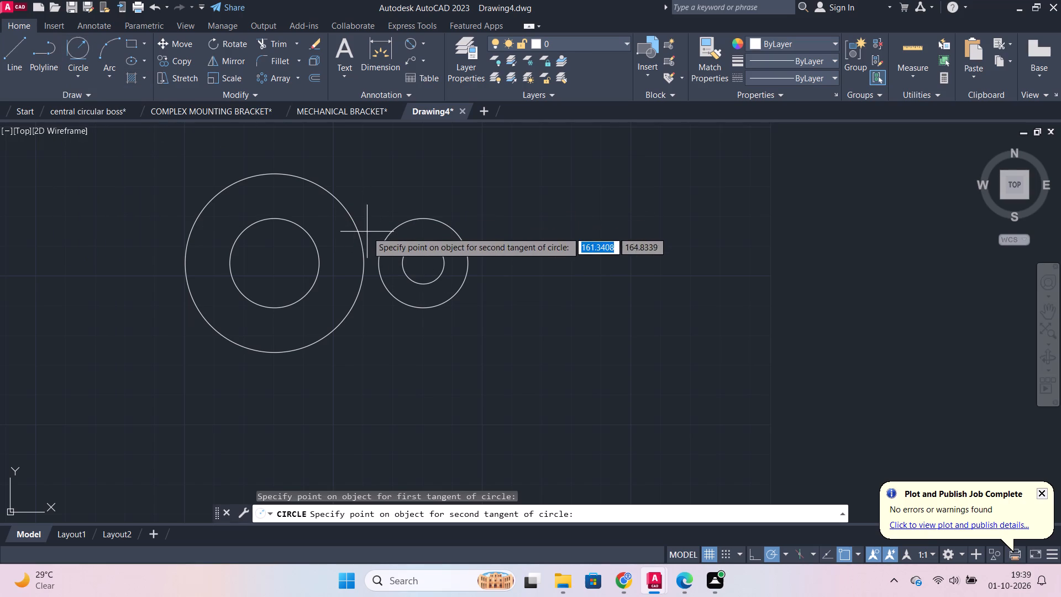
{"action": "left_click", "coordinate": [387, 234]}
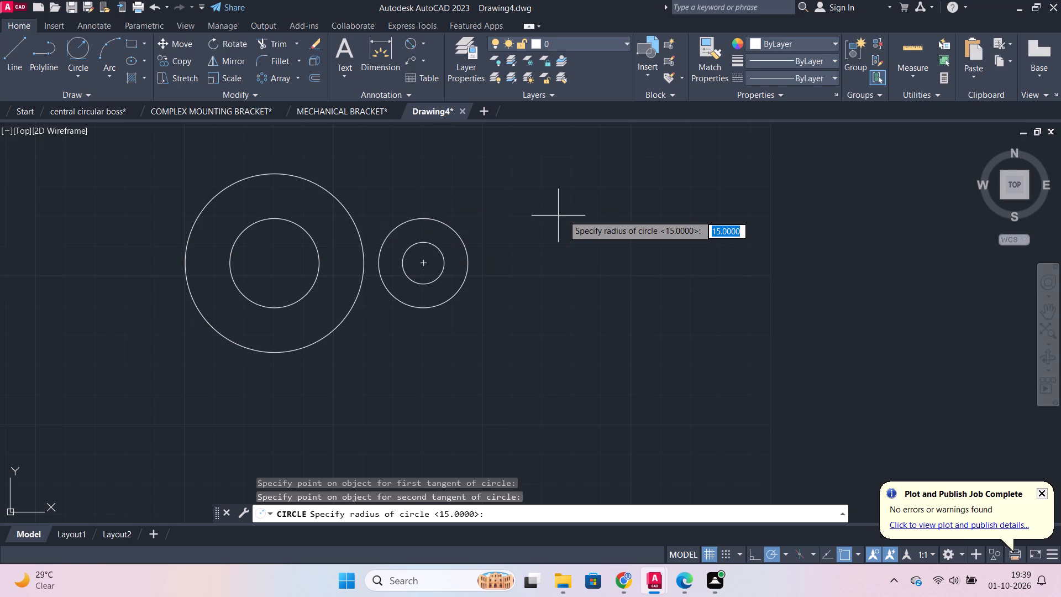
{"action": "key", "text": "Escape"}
Draw a line tangent to the upper sides of the large boss's outer circle and the 30-diameter circle.
{"action": "left_click", "coordinate": [19, 48]}
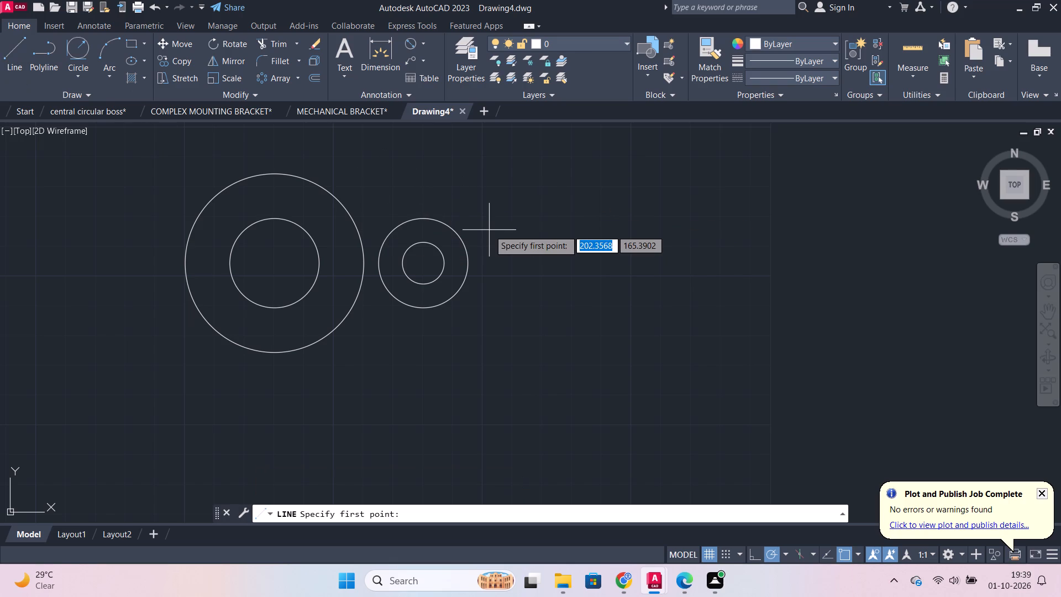
{"action": "type", "text": "TAN"}
{"action": "key", "text": "Return"}
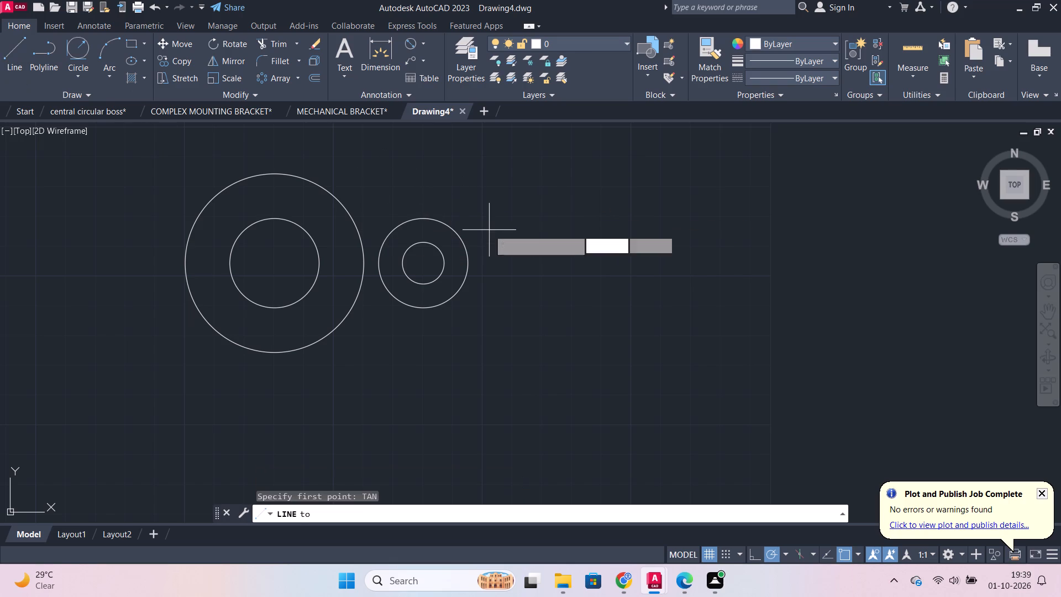
{"action": "left_click", "coordinate": [283, 174]}
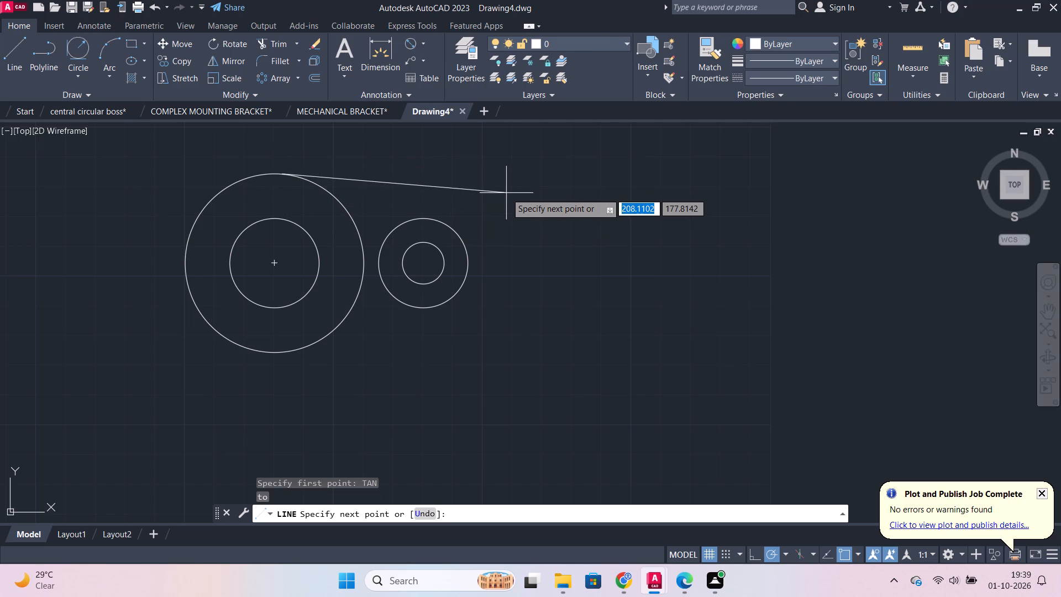
{"action": "type", "text": "TAN"}
{"action": "key", "text": "Return"}
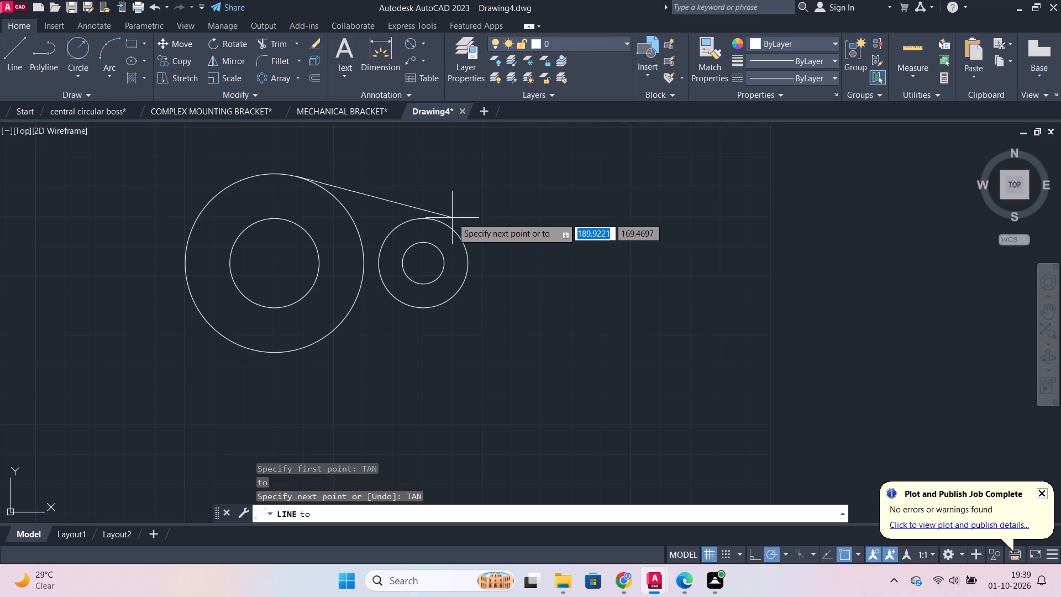
{"action": "left_click", "coordinate": [444, 228]}
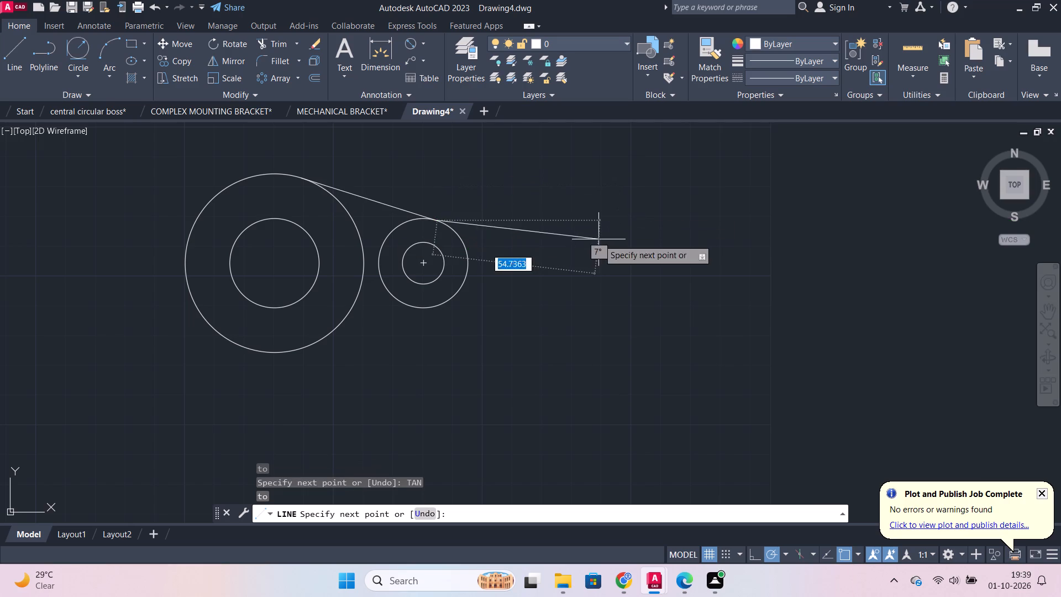
{"action": "key", "text": "Escape"}
Offset the tangent line 3 units inward, toward the space between the two bosses.
{"action": "scroll", "coordinate": [370, 213], "scroll_direction": "up", "scroll_amount": 1}
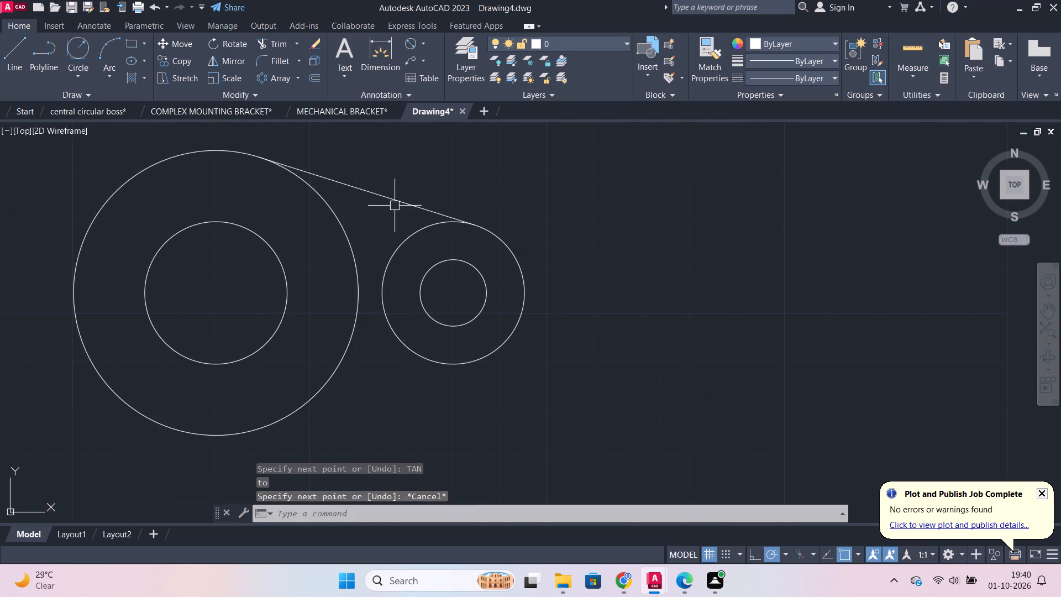
{"action": "left_click", "coordinate": [392, 202]}
{"action": "key", "text": "o"}
{"action": "key", "text": "Return"}
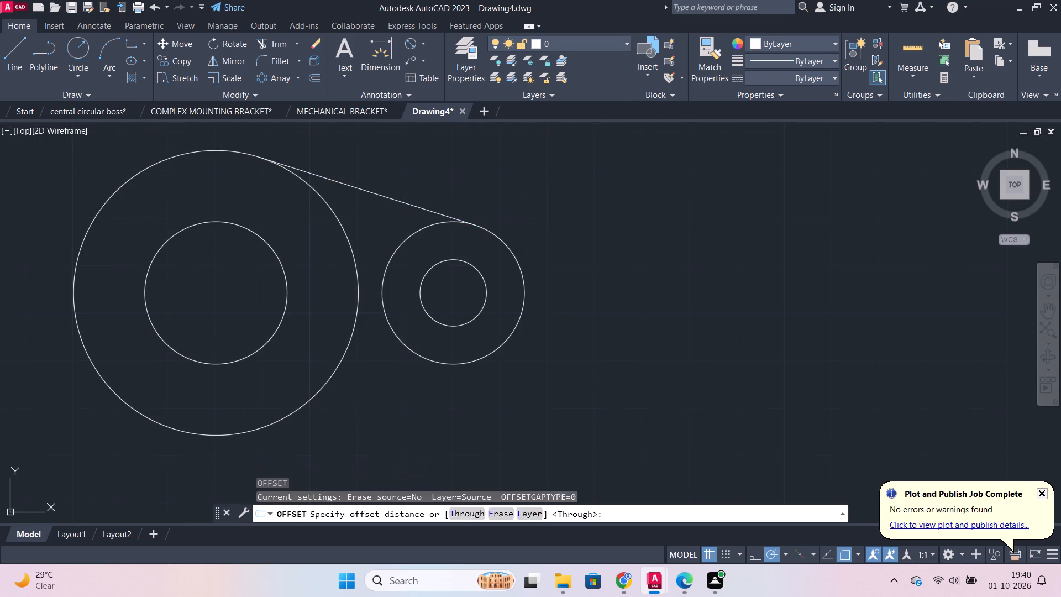
{"action": "key", "text": "Return"}
{"action": "key", "text": "3"}
{"action": "key", "text": "Return"}
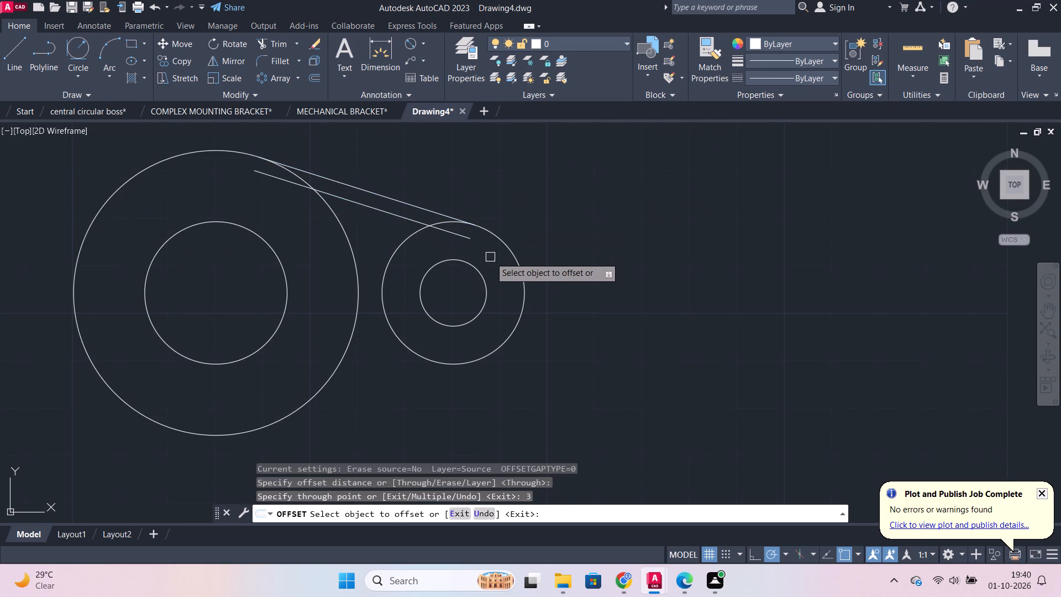
{"action": "scroll", "coordinate": [402, 232], "scroll_direction": "up", "scroll_amount": 2}
{"action": "key", "text": "Escape"}
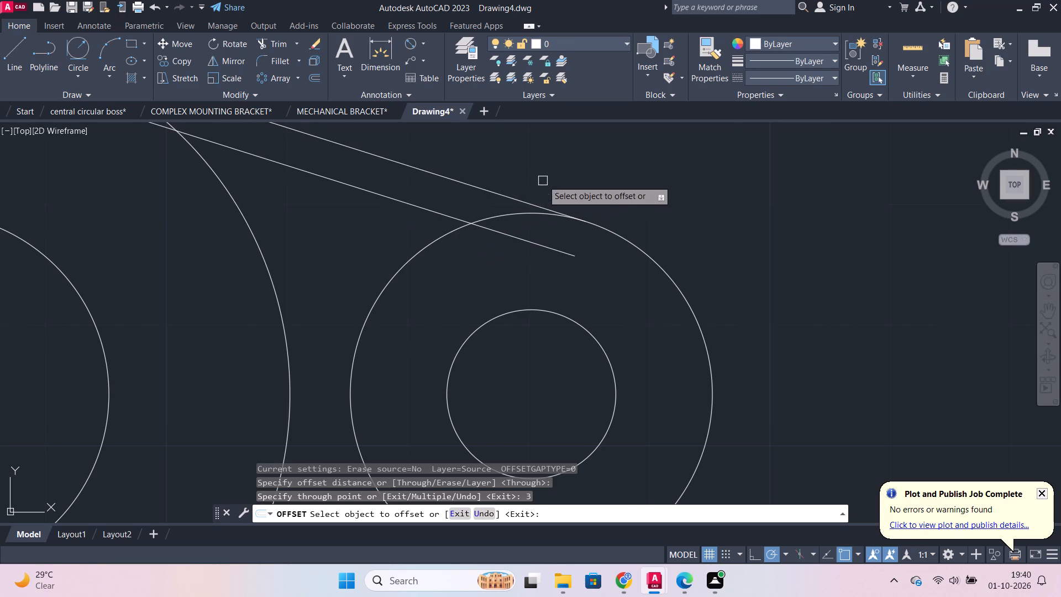
Fillet the inner offset line to the large boss's outer circle with a radius of 5.
{"action": "scroll", "coordinate": [648, 177], "scroll_direction": "down", "scroll_amount": 2}
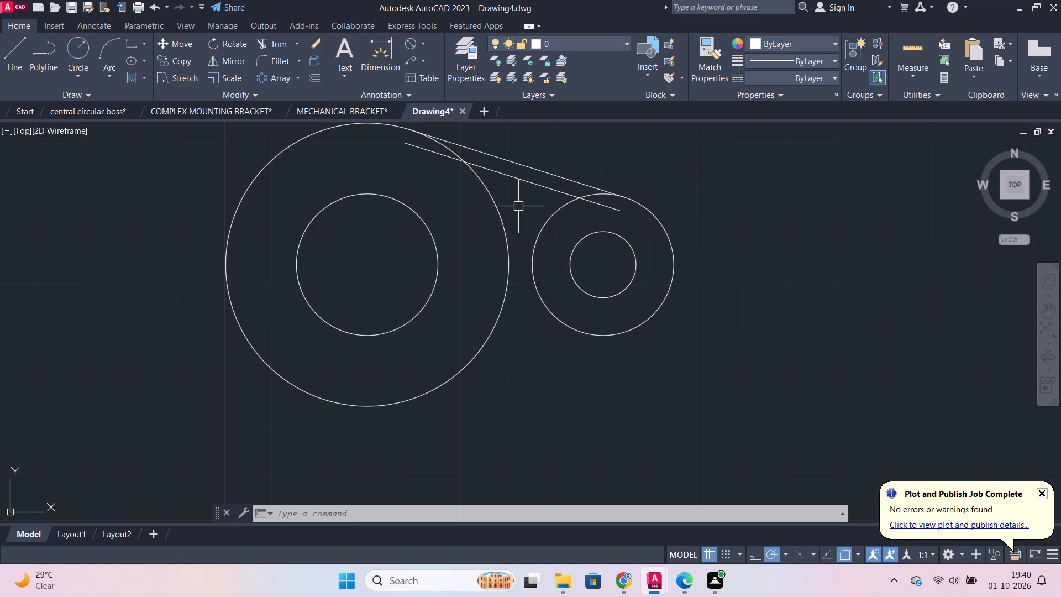
{"action": "key", "text": "d"}
{"action": "key", "text": "BackSpace"}
{"action": "key", "text": "Escape"}
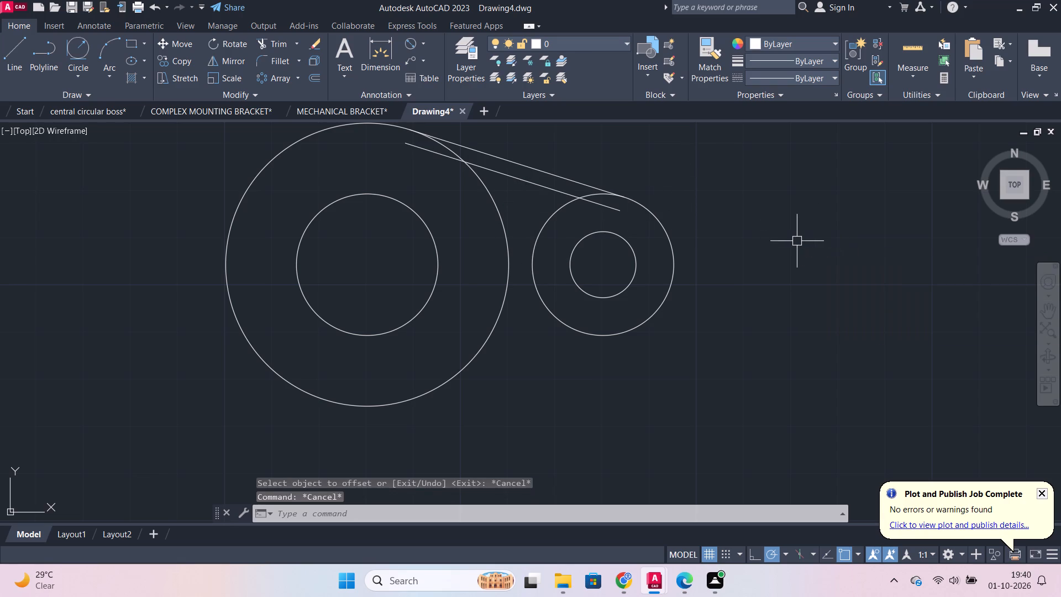
{"action": "key", "text": "f"}
{"action": "key", "text": "Return"}
{"action": "key", "text": "r"}
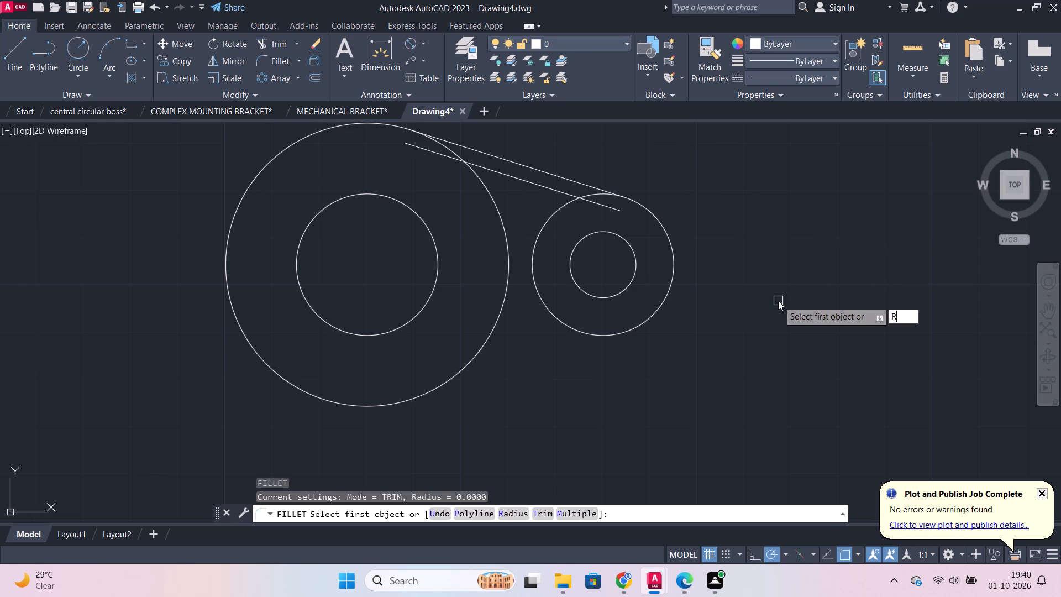
{"action": "key", "text": "Return"}
{"action": "key", "text": "5"}
{"action": "key", "text": "Return"}
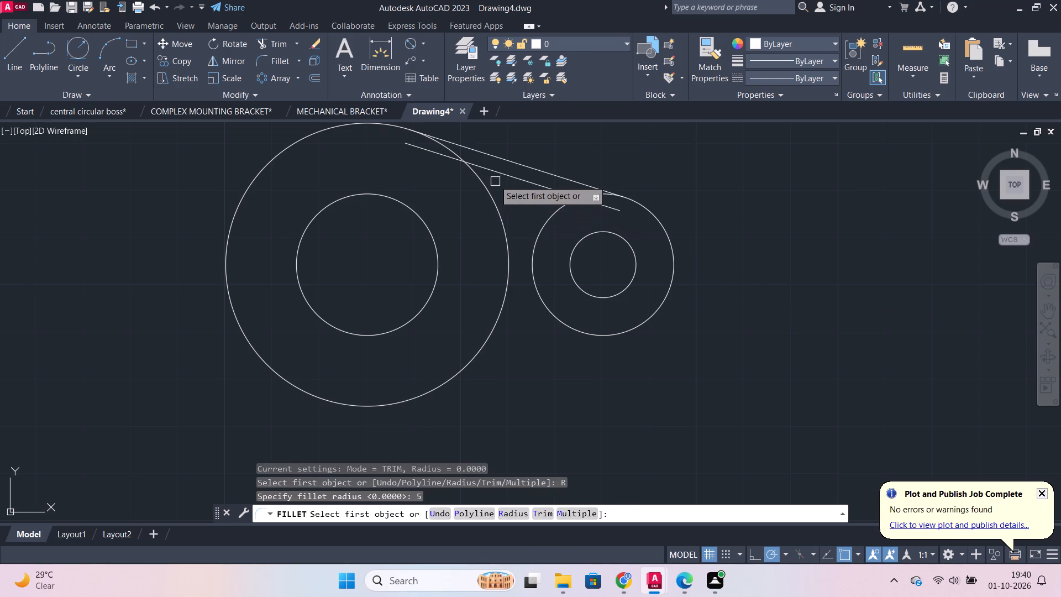
{"action": "left_click", "coordinate": [491, 173]}
{"action": "left_click", "coordinate": [493, 192]}
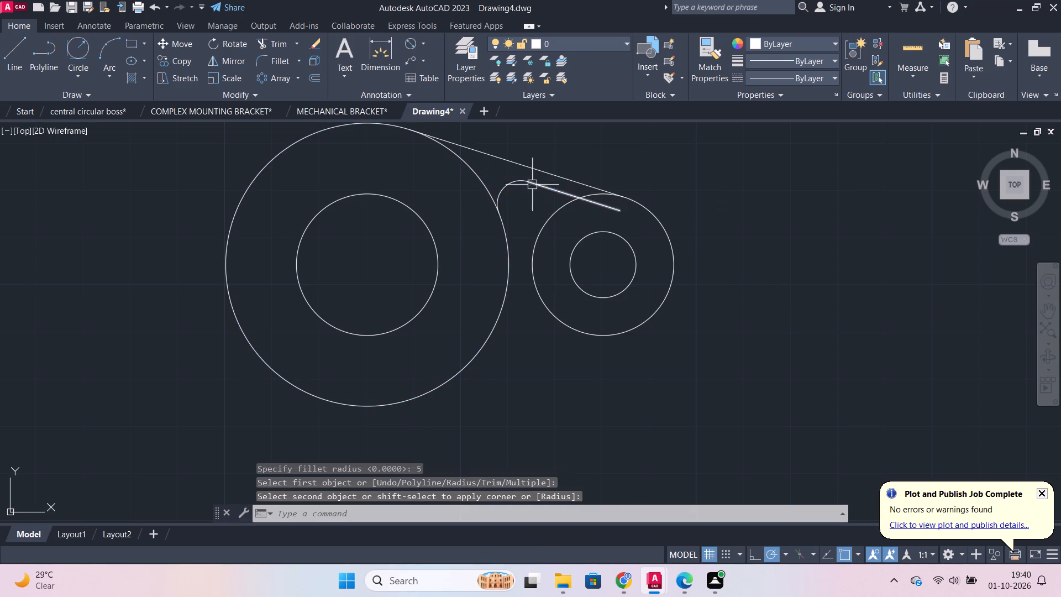
Fillet the other end of the offset line to the small boss's outer circle, keeping radius 5.
{"action": "key", "text": "space"}
{"action": "left_click", "coordinate": [550, 187]}
{"action": "left_click", "coordinate": [558, 211]}
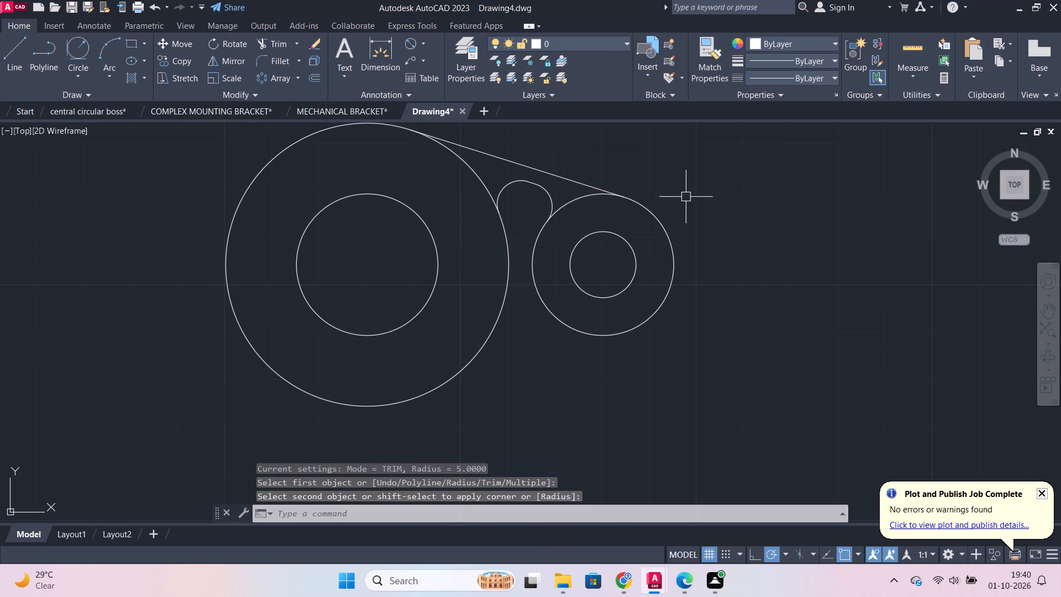
{"action": "scroll", "coordinate": [716, 198], "scroll_direction": "down", "scroll_amount": 1}
{"action": "scroll", "coordinate": [714, 207], "scroll_direction": "up", "scroll_amount": 1}
{"action": "key", "text": "Escape"}
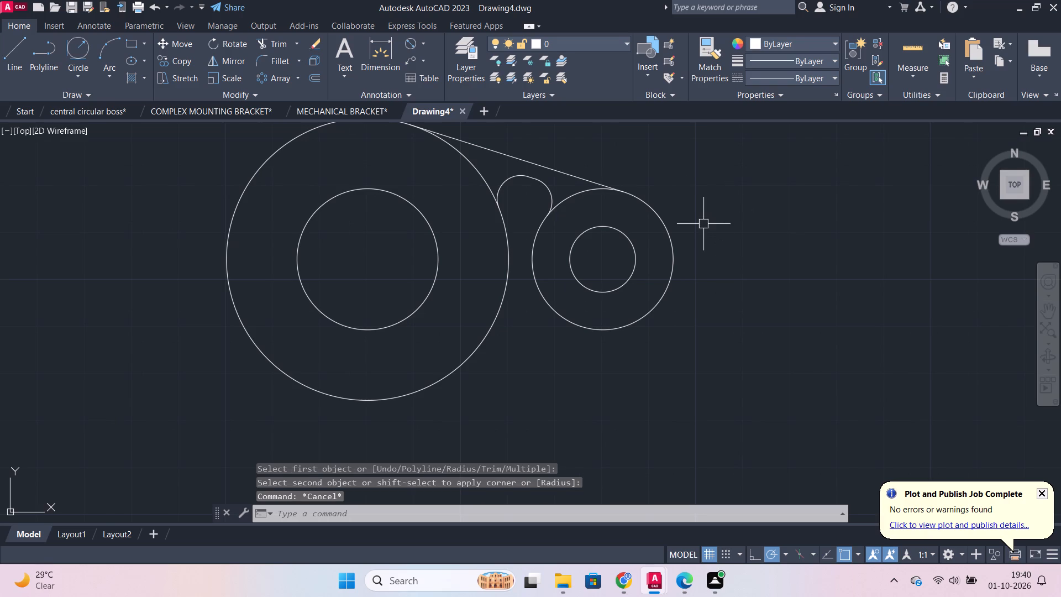
Trim the arcs of both outer circles that lie between the tangent line and the two fillets.
{"action": "key", "text": "t"}
{"action": "key", "text": "r"}
{"action": "key", "text": "Return"}
{"action": "left_click", "coordinate": [482, 177]}
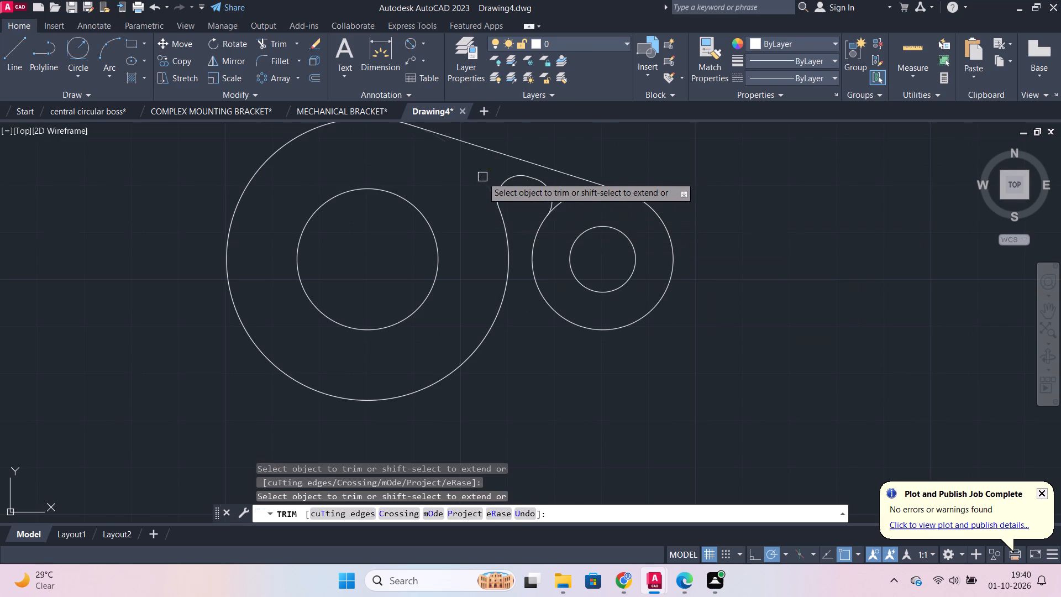
{"action": "scroll", "coordinate": [456, 195], "scroll_direction": "down", "scroll_amount": 1}
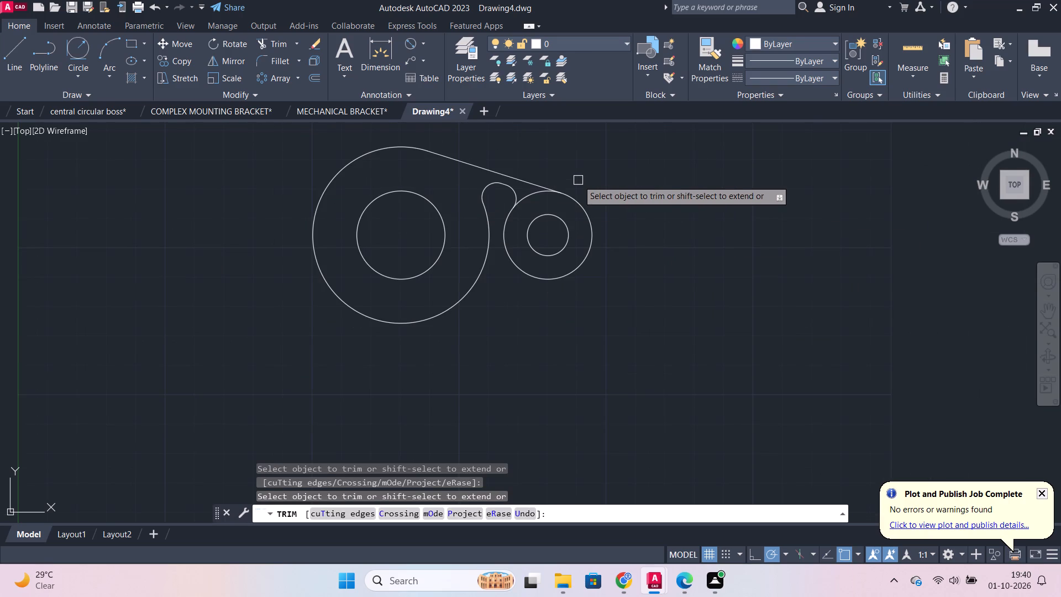
{"action": "scroll", "coordinate": [575, 180], "scroll_direction": "up", "scroll_amount": 3}
{"action": "left_click", "coordinate": [390, 235]}
{"action": "scroll", "coordinate": [734, 252], "scroll_direction": "down", "scroll_amount": 3}
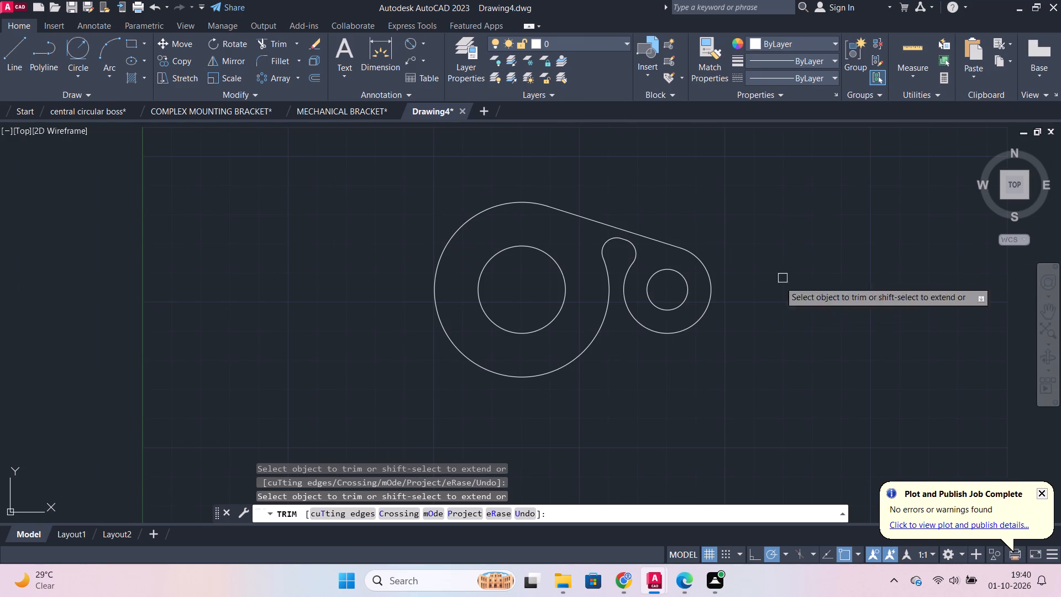
{"action": "scroll", "coordinate": [738, 348], "scroll_direction": "down", "scroll_amount": 2}
{"action": "scroll", "coordinate": [720, 379], "scroll_direction": "up", "scroll_amount": 2}
{"action": "key", "text": "Escape"}
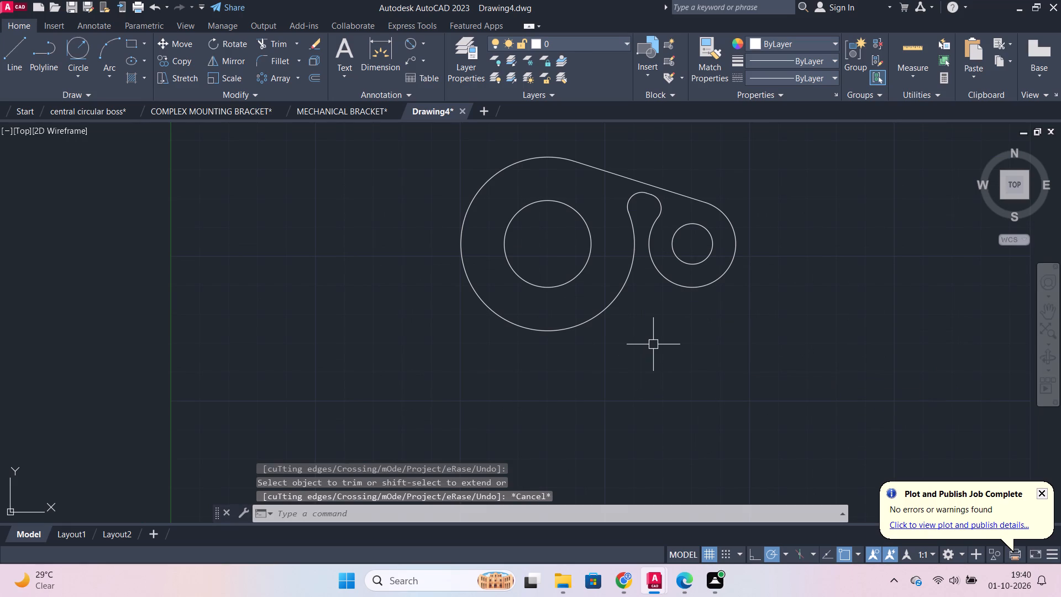
Draw a 94-long line vertically downward from the centre of the large boss.
{"action": "scroll", "coordinate": [653, 344], "scroll_direction": "down", "scroll_amount": 1}
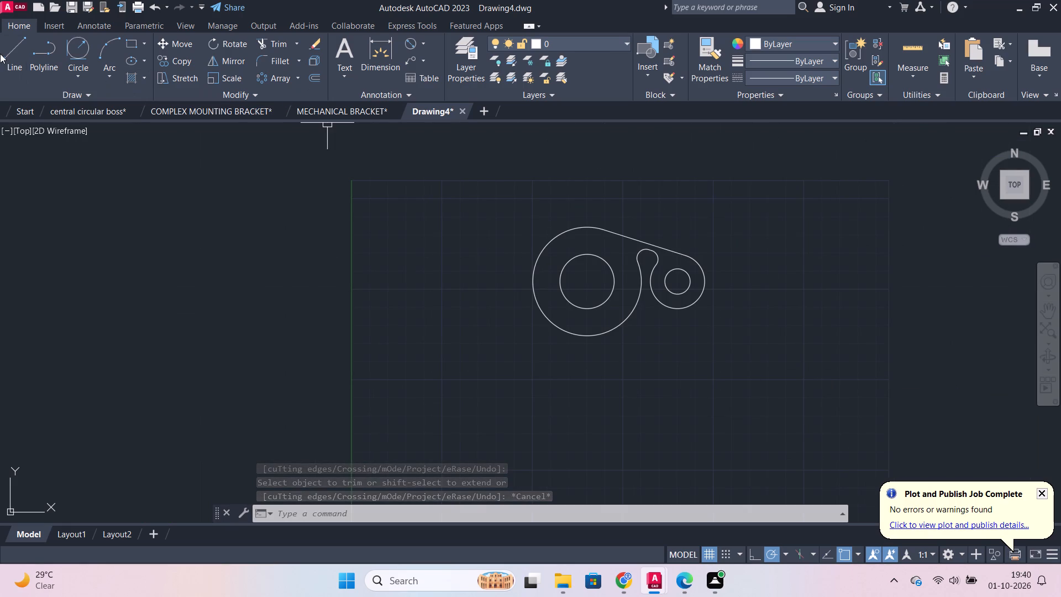
{"action": "left_click", "coordinate": [5, 49]}
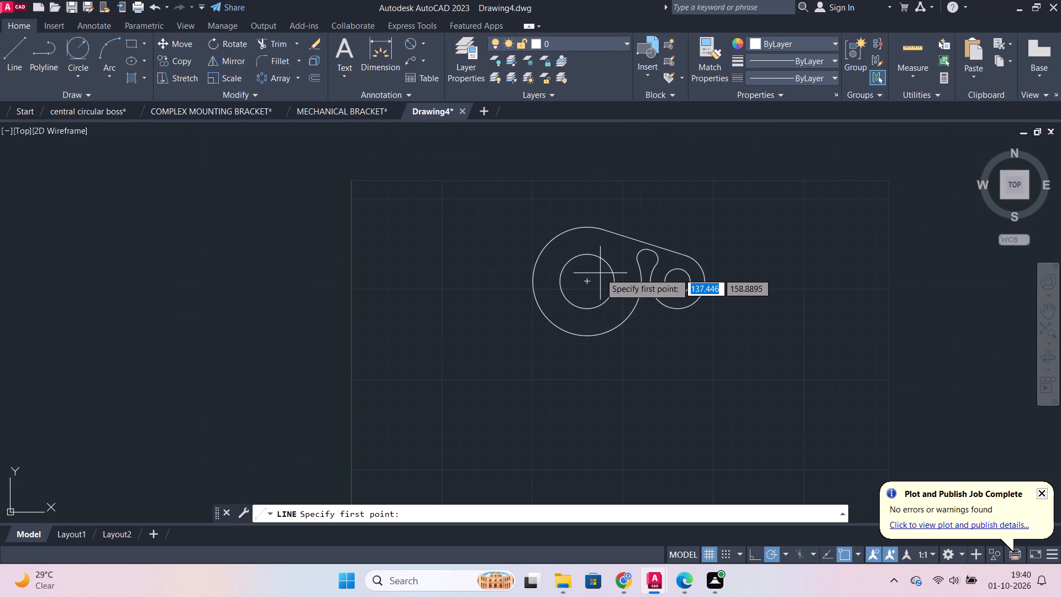
{"action": "left_click", "coordinate": [589, 279]}
{"action": "scroll", "coordinate": [591, 368], "scroll_direction": "down", "scroll_amount": 2}
{"action": "middle_click_drag", "start_coordinate": [593, 379], "coordinate": [584, 378]}
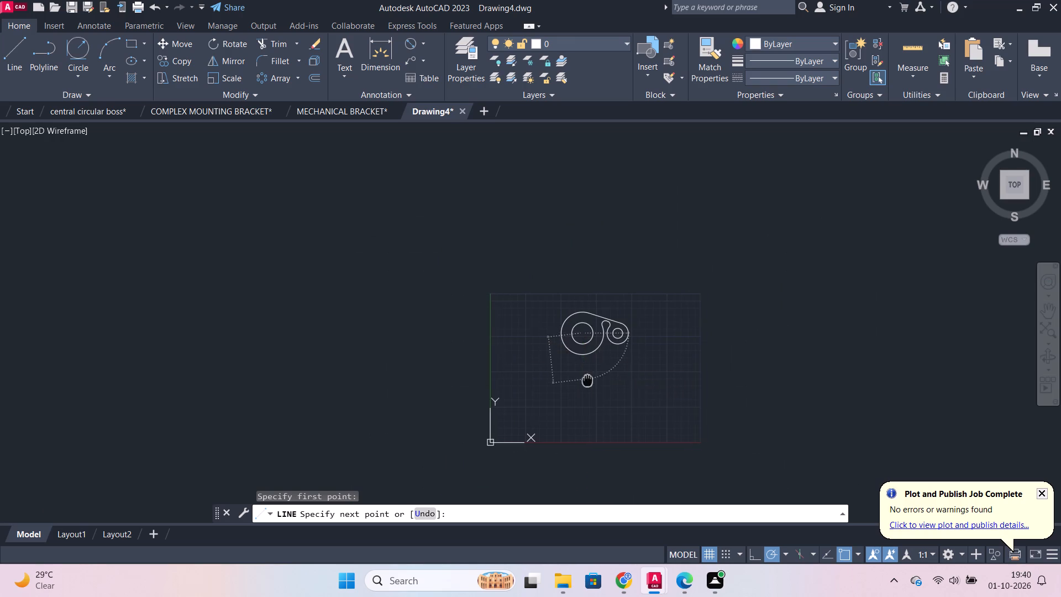
{"action": "middle_click_drag", "start_coordinate": [584, 378], "coordinate": [560, 277]}
{"action": "scroll", "coordinate": [593, 301], "scroll_direction": "up", "scroll_amount": 2}
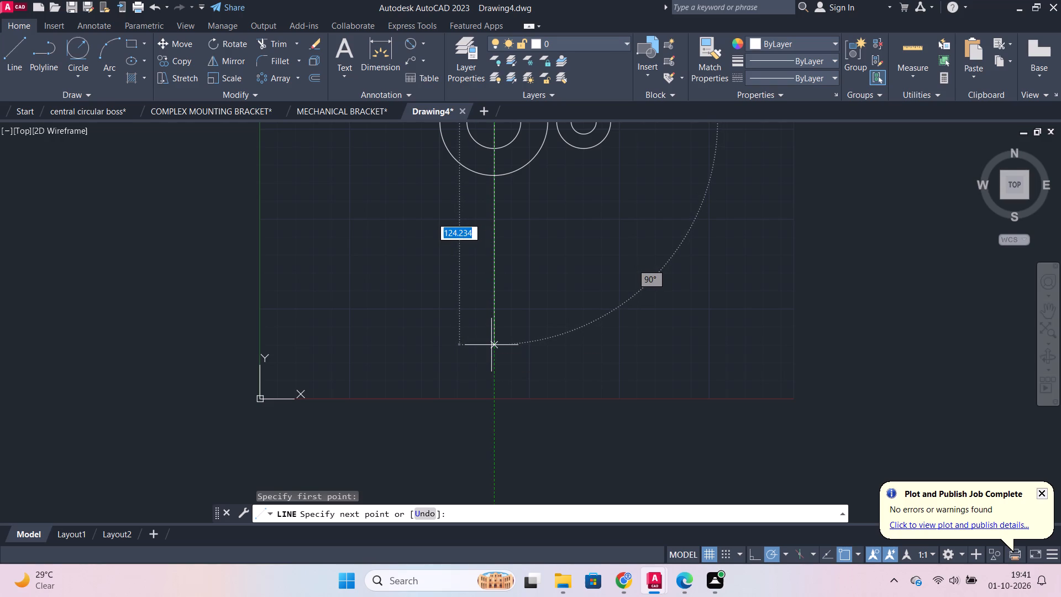
{"action": "type", "text": "94"}
{"action": "key", "text": "Return"}
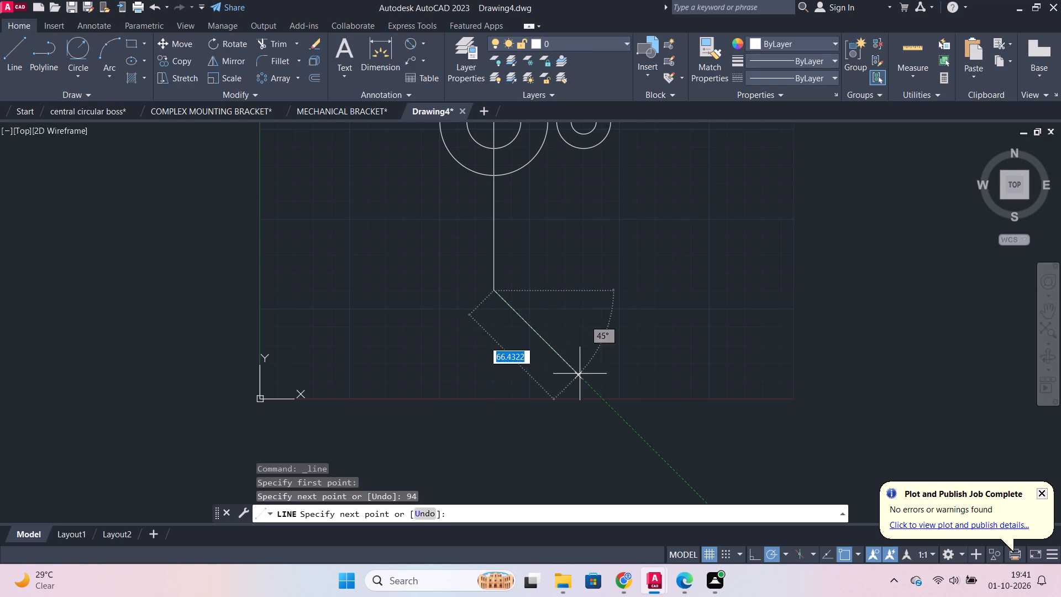
Continue the line from its lower end with a 72-long horizontal segment to the left.
{"action": "middle_click_drag", "start_coordinate": [616, 298], "coordinate": [623, 316]}
{"action": "scroll", "coordinate": [646, 271], "scroll_direction": "up", "scroll_amount": 1}
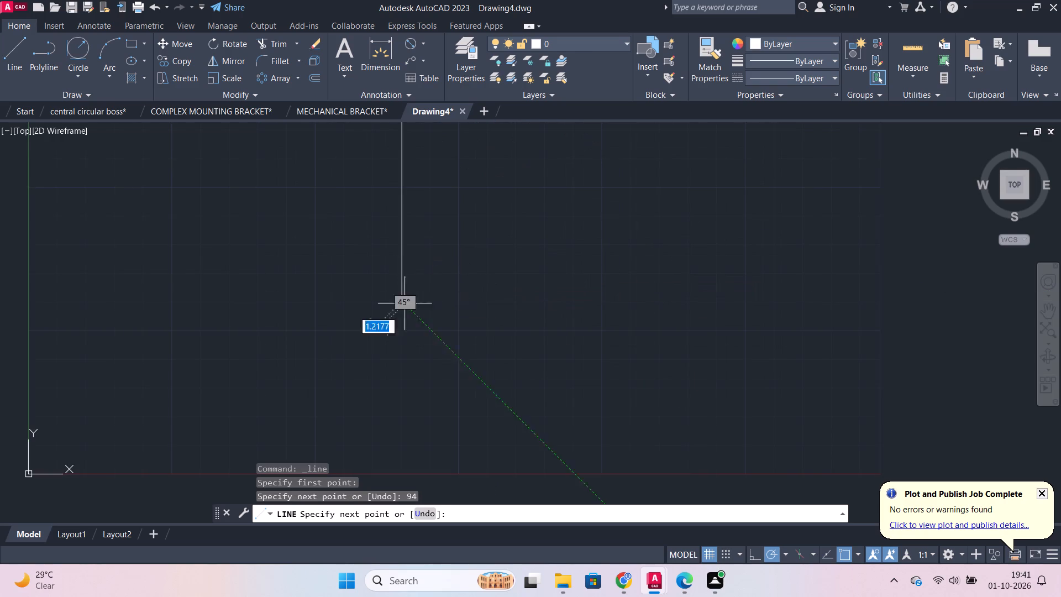
{"action": "scroll", "coordinate": [170, 310], "scroll_direction": "down", "scroll_amount": 1}
{"action": "middle_click_drag", "start_coordinate": [199, 307], "coordinate": [279, 316]}
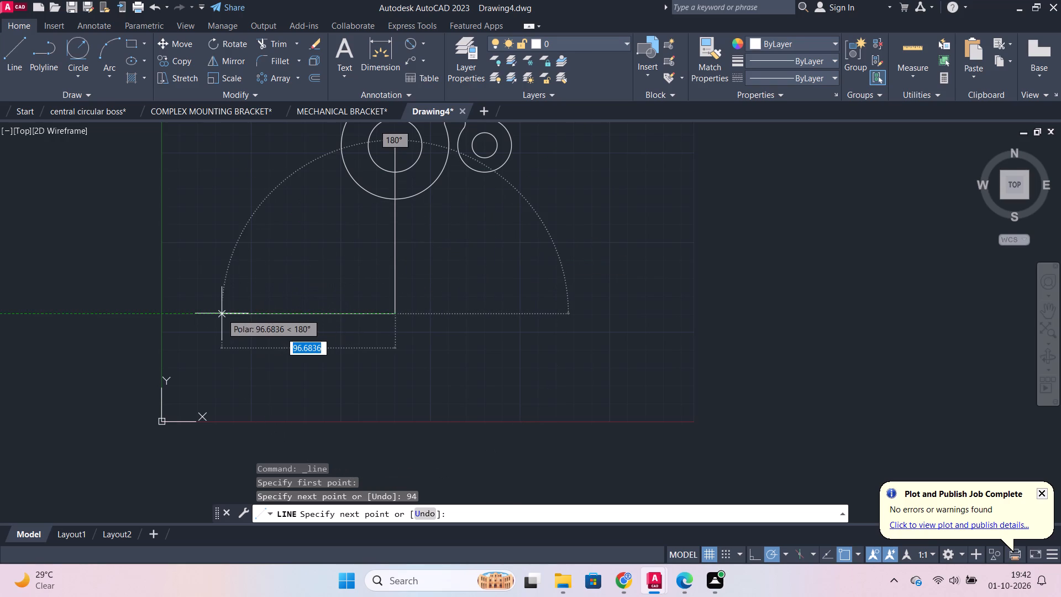
{"action": "type", "text": "72"}
{"action": "key", "text": "Return"}
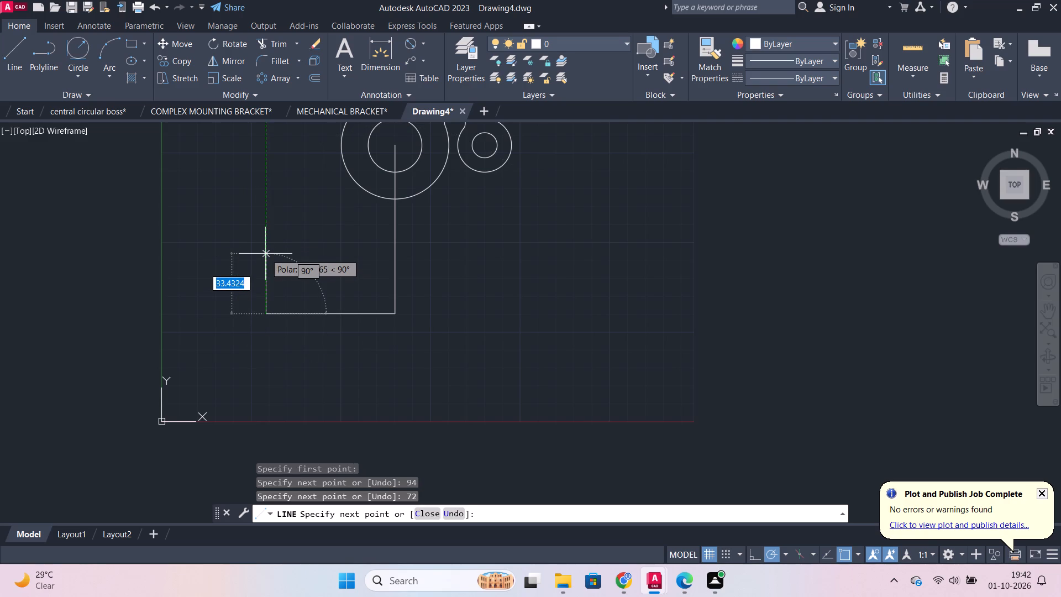
Finish the line chain with an 8-long vertical segment upward from the left end of the 72-long base line.
{"action": "key", "text": "8"}
{"action": "key", "text": "Return"}
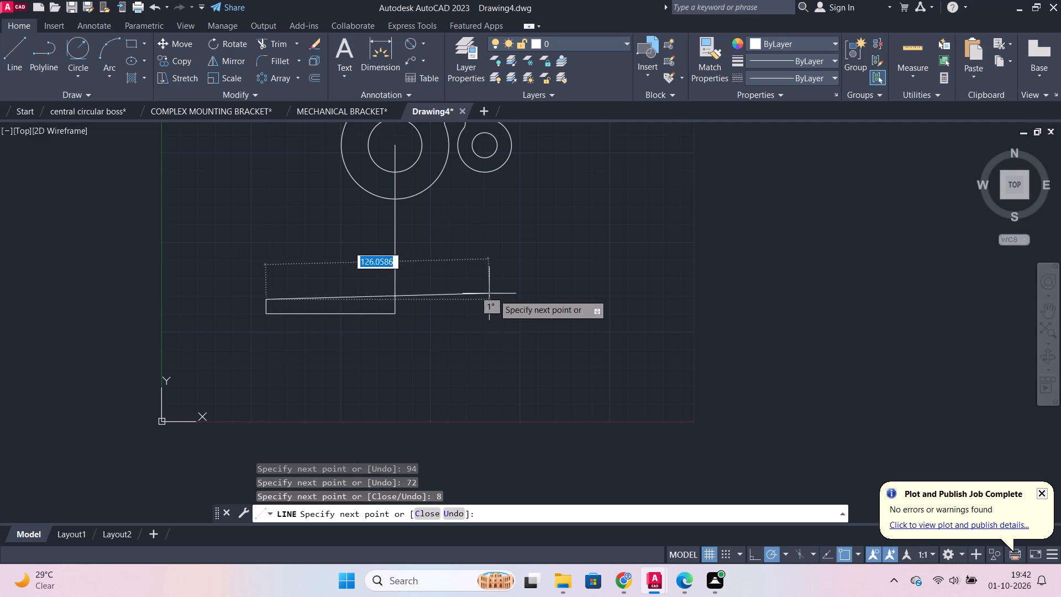
{"action": "key", "text": "Escape"}
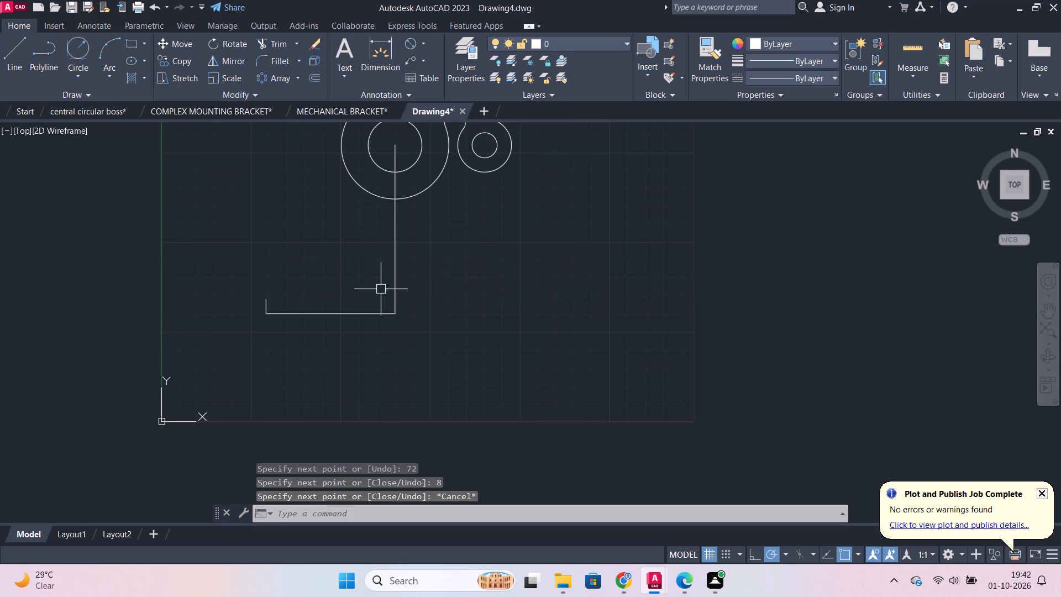
{"action": "key", "text": "space"}
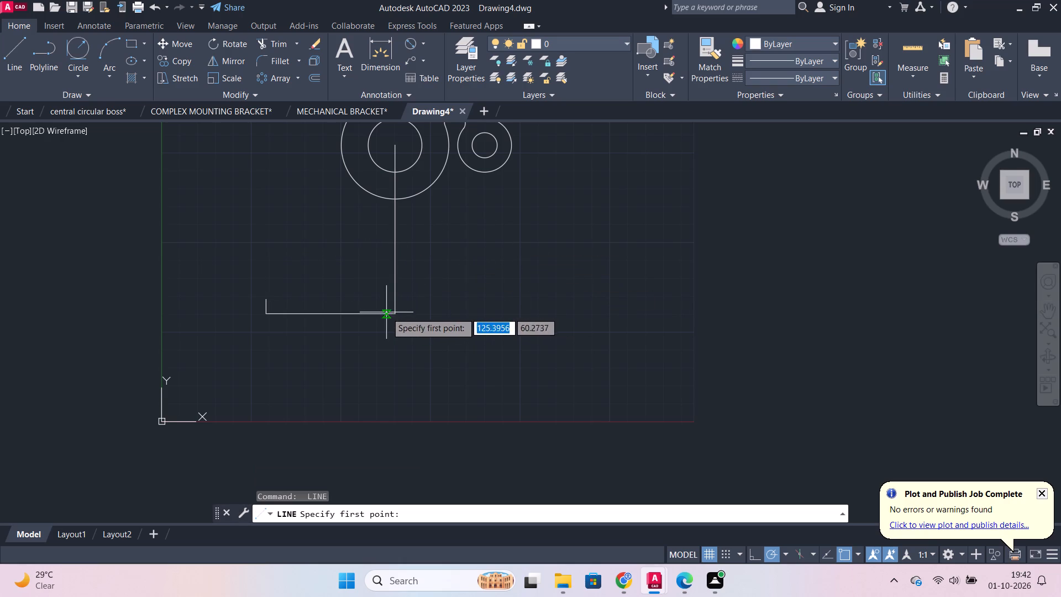
{"action": "key", "text": "Escape"}
Lengthen the horizontal base line by 62 to the right, beyond the vertical centre line.
{"action": "left_click", "coordinate": [383, 314]}
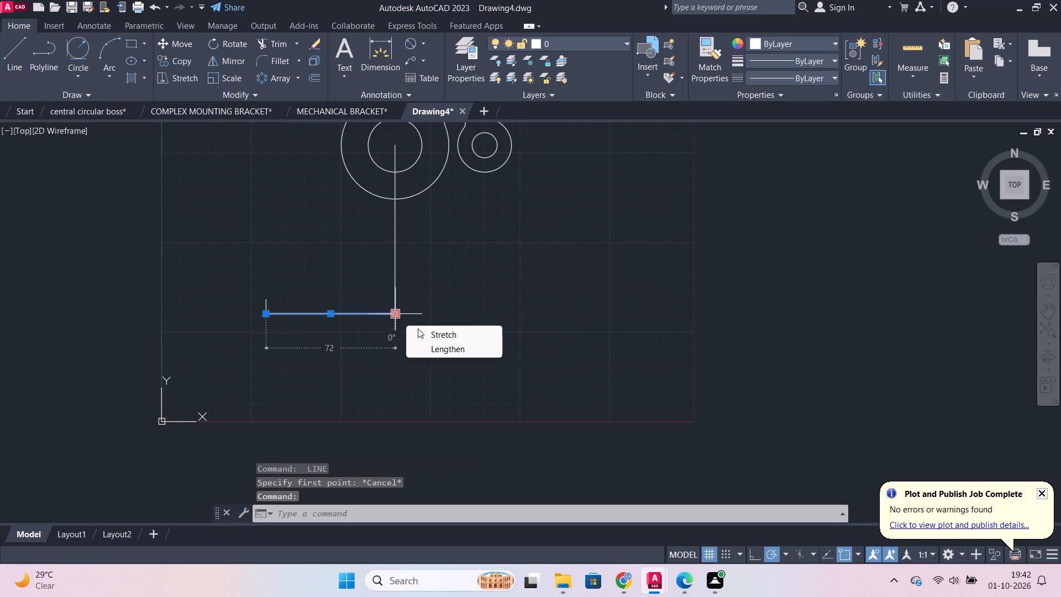
{"action": "left_click", "coordinate": [434, 348]}
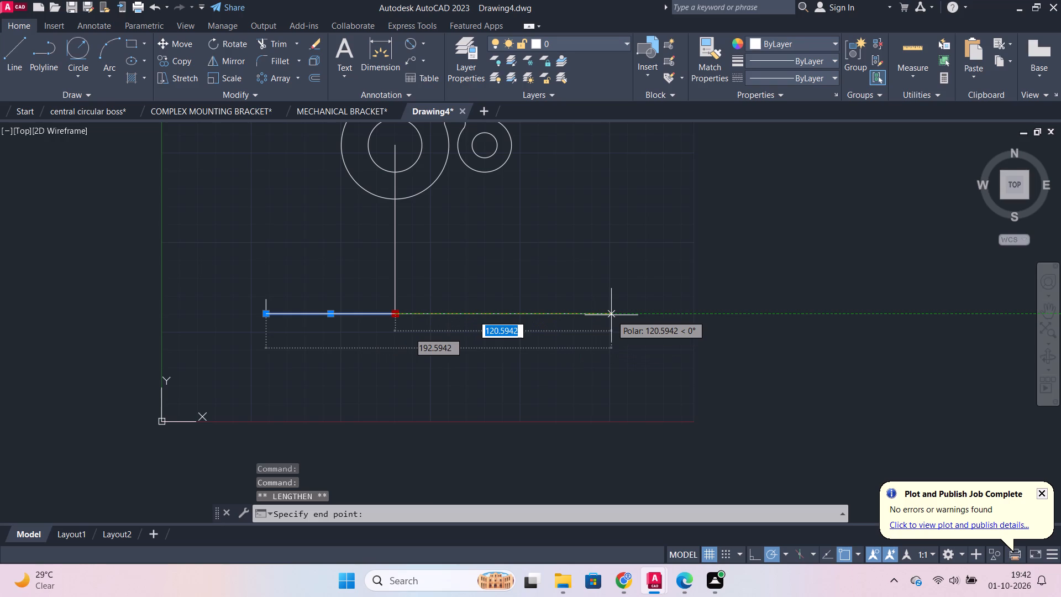
{"action": "type", "text": "62"}
{"action": "key", "text": "Return"}
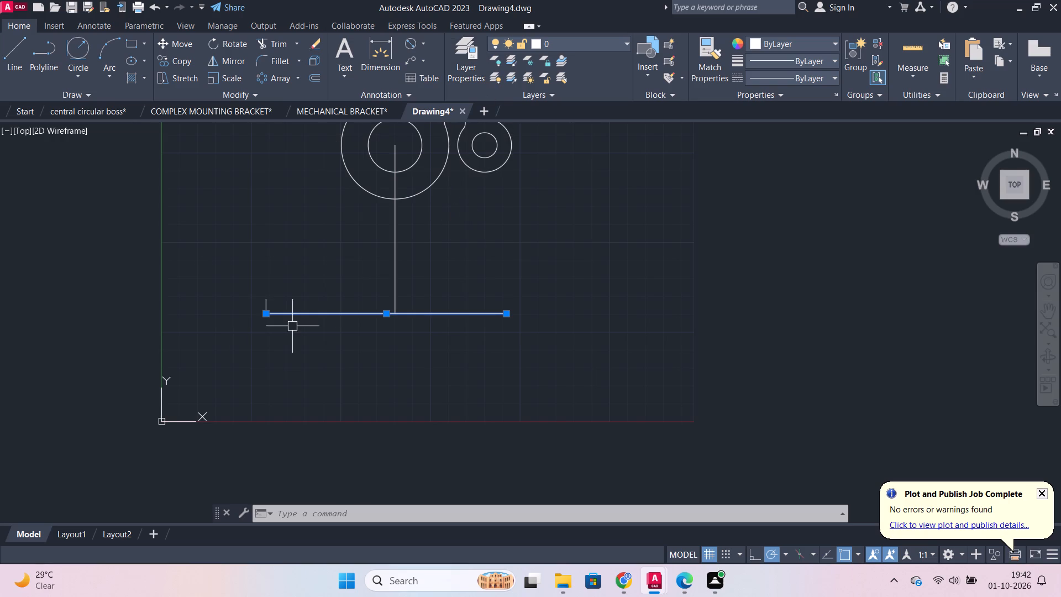
{"action": "key", "text": "Escape"}
Draw an 8-long vertical line upward from the right end of the base line.
{"action": "scroll", "coordinate": [480, 307], "scroll_direction": "up", "scroll_amount": 2}
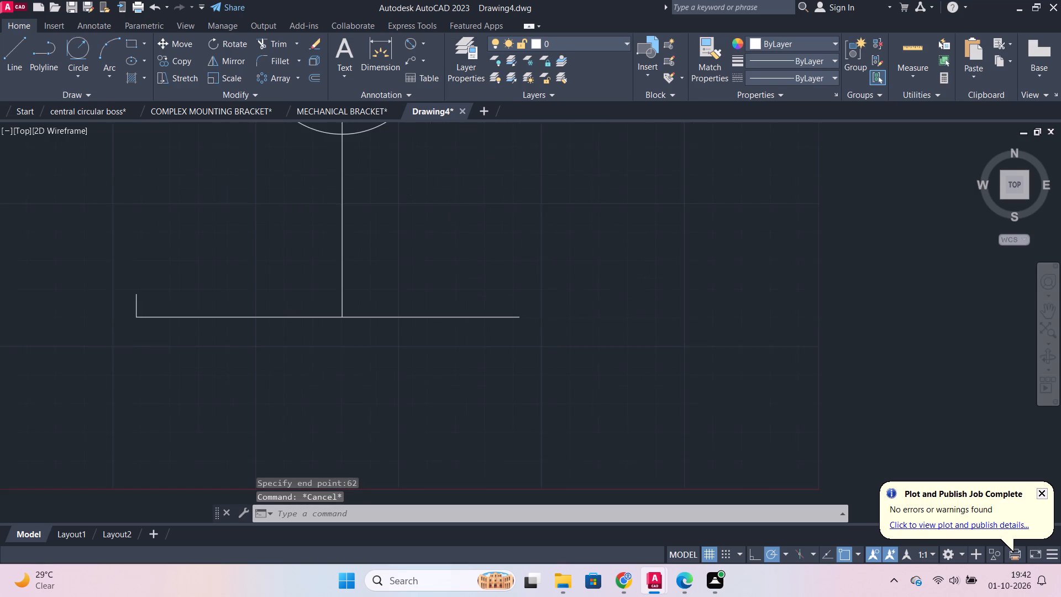
{"action": "key", "text": "l"}
{"action": "key", "text": "Return"}
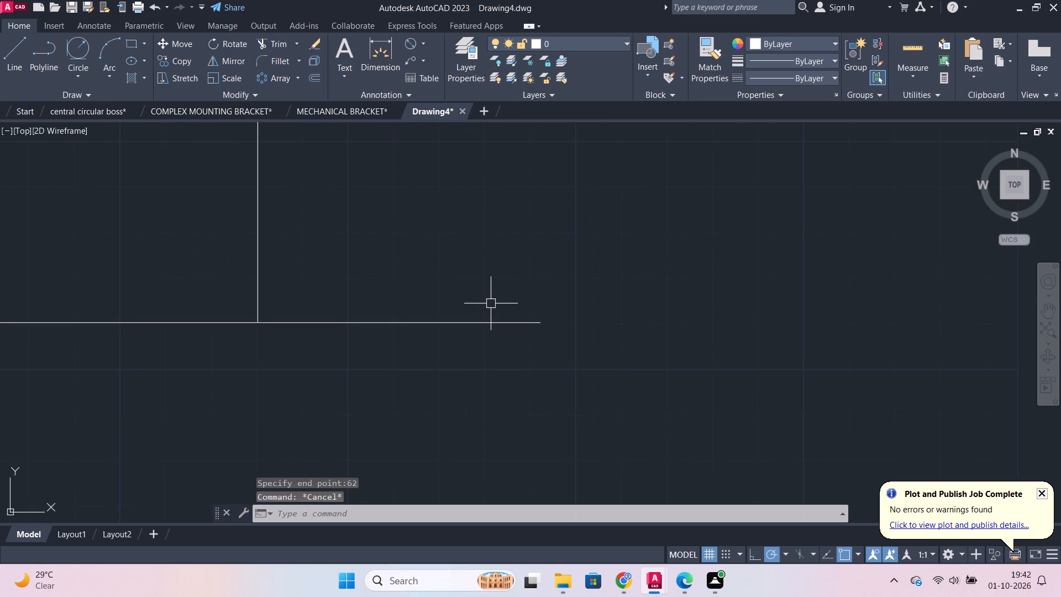
{"action": "left_click", "coordinate": [538, 322]}
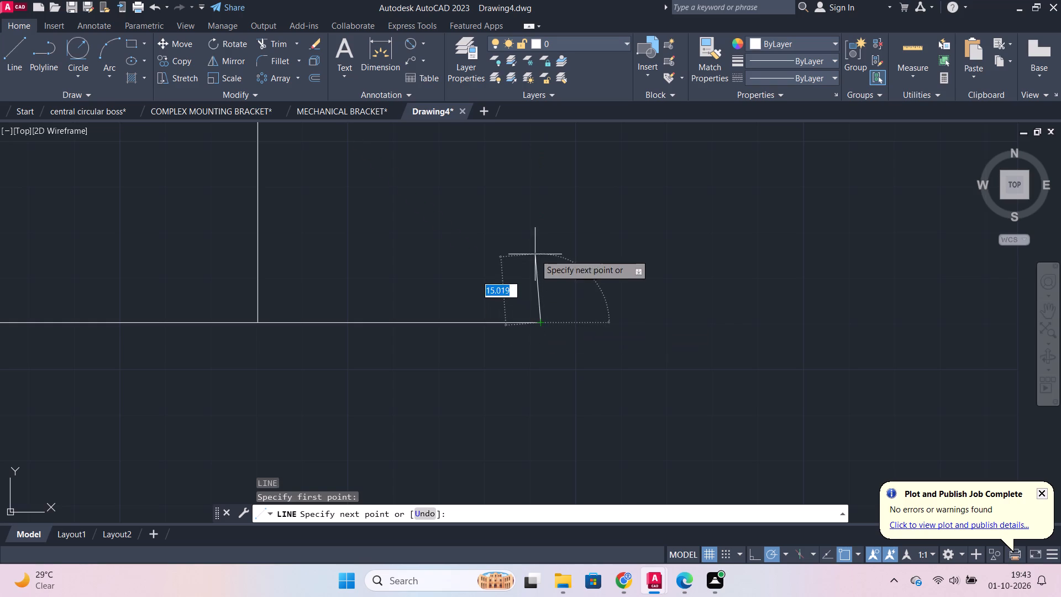
{"action": "key", "text": "8"}
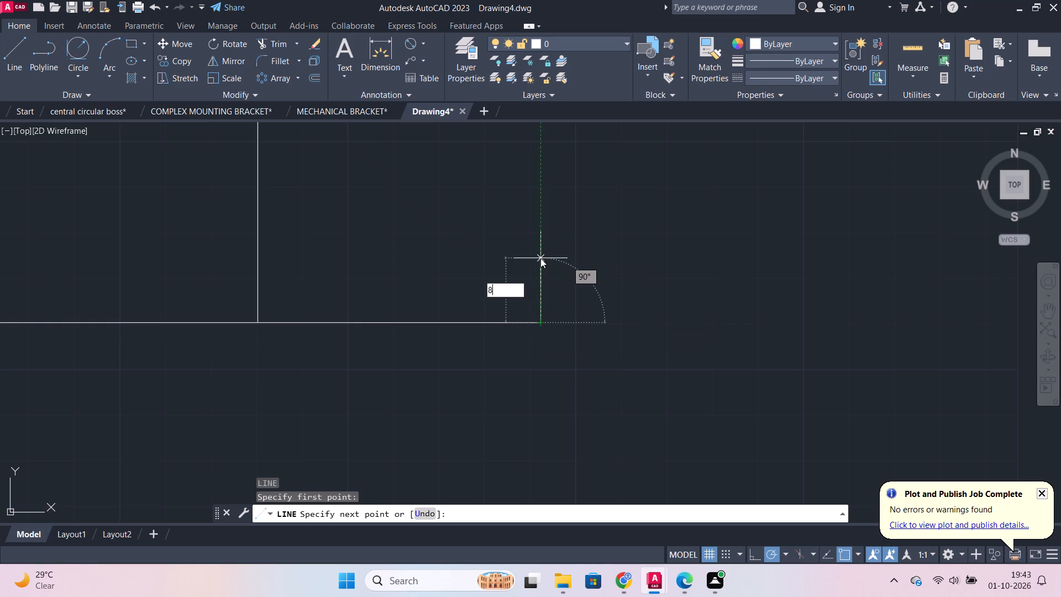
{"action": "key", "text": "Return"}
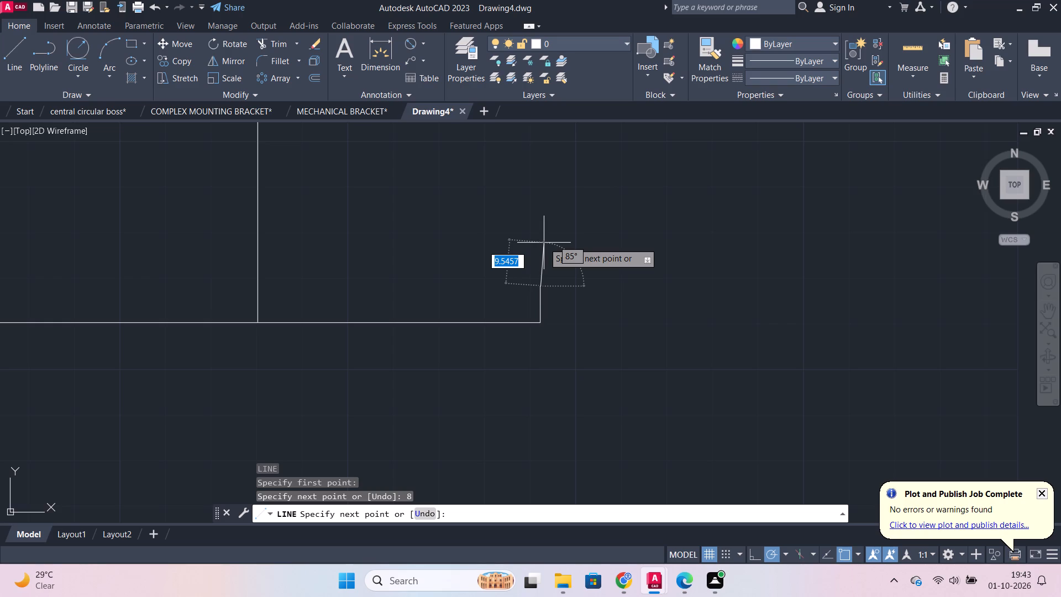
{"action": "key", "text": "Escape"}
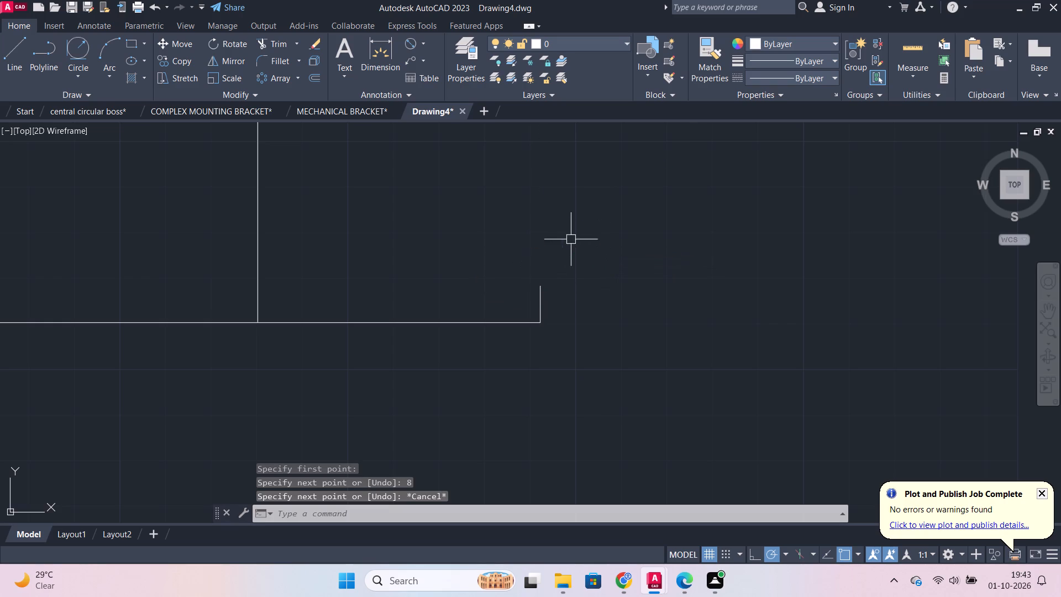
Draw a horizontal construction line leftward from the large boss's centre, extending past its outer circle.
{"action": "scroll", "coordinate": [490, 254], "scroll_direction": "down", "scroll_amount": 2}
{"action": "middle_click_drag", "start_coordinate": [477, 205], "coordinate": [485, 245]}
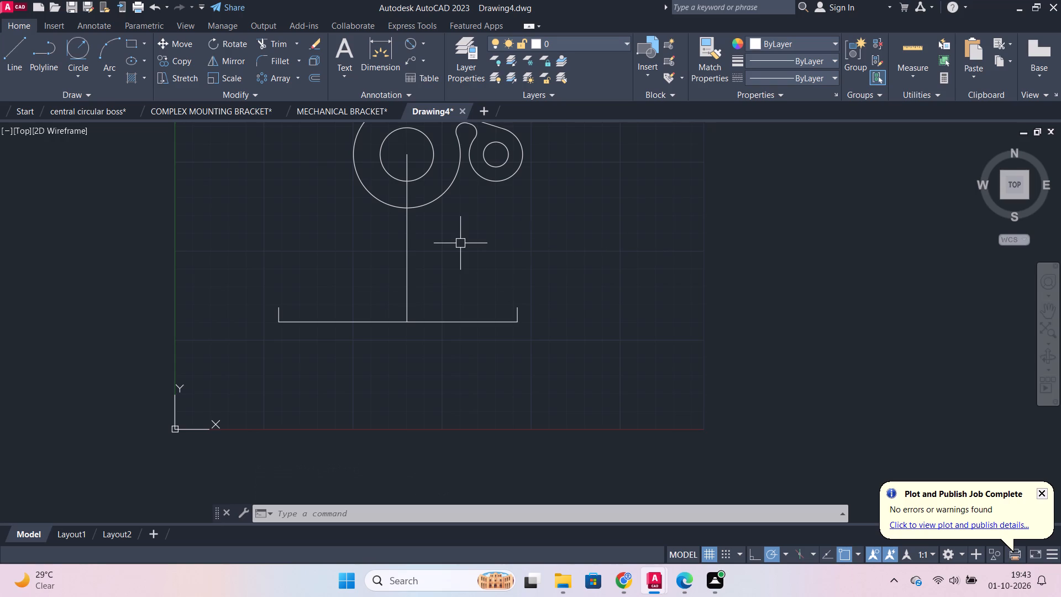
{"action": "middle_click_drag", "start_coordinate": [568, 221], "coordinate": [584, 290]}
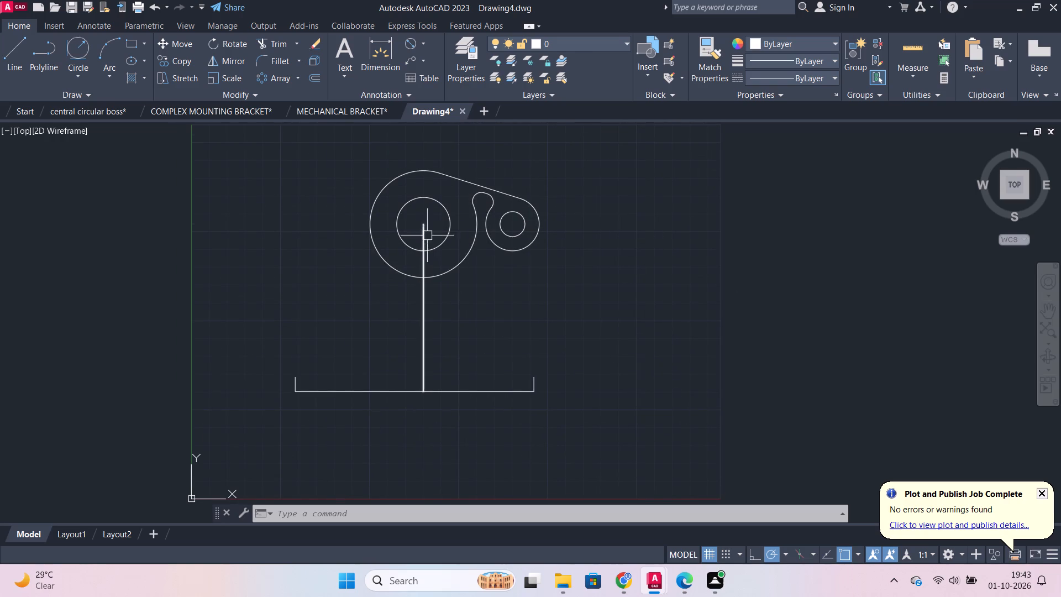
{"action": "left_click", "coordinate": [19, 55]}
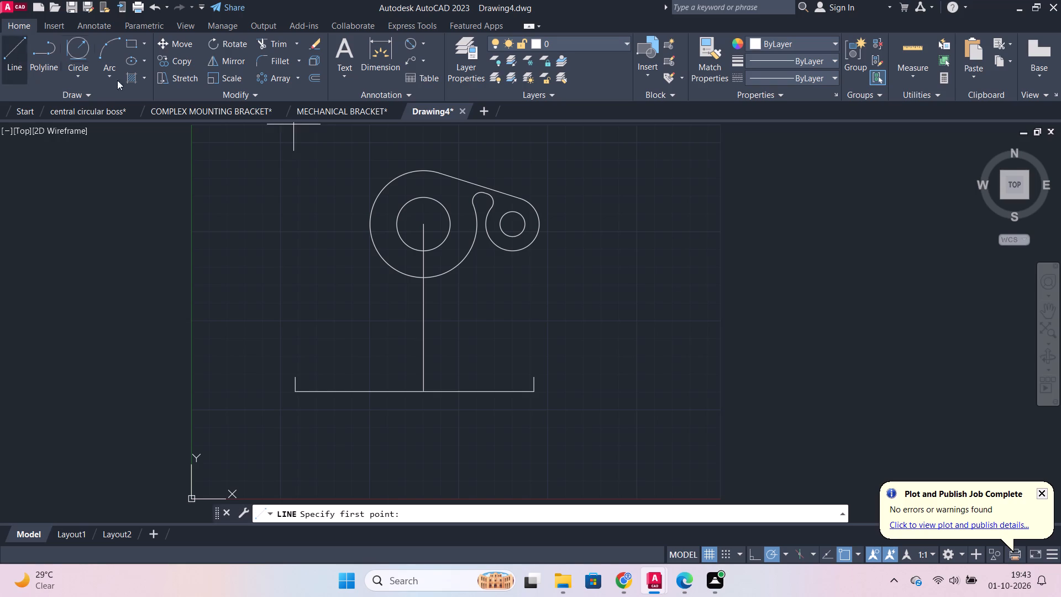
{"action": "left_click", "coordinate": [425, 225]}
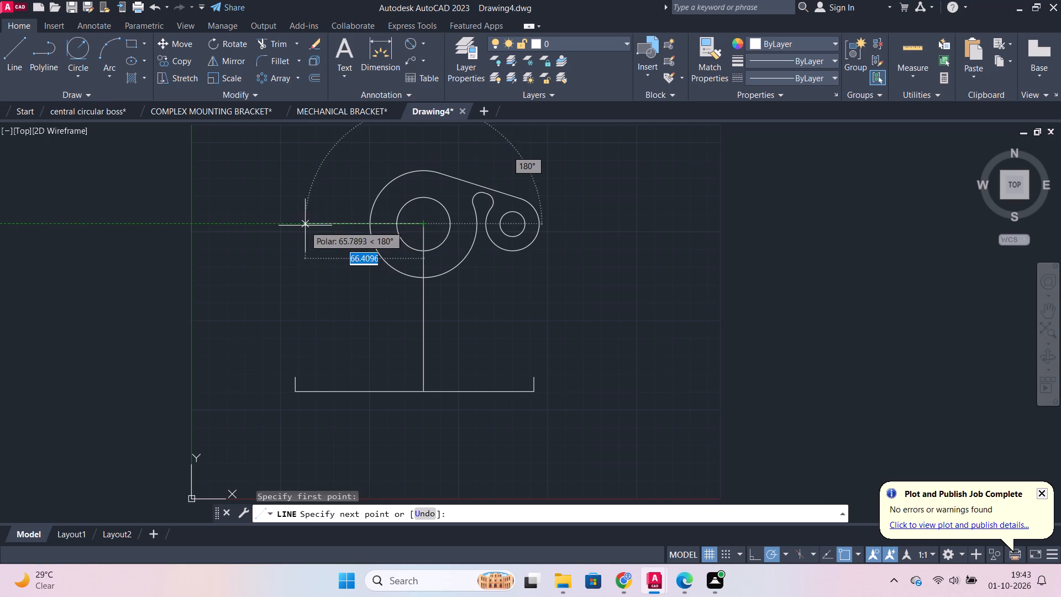
{"action": "left_click", "coordinate": [286, 226]}
{"action": "key", "text": "Escape"}
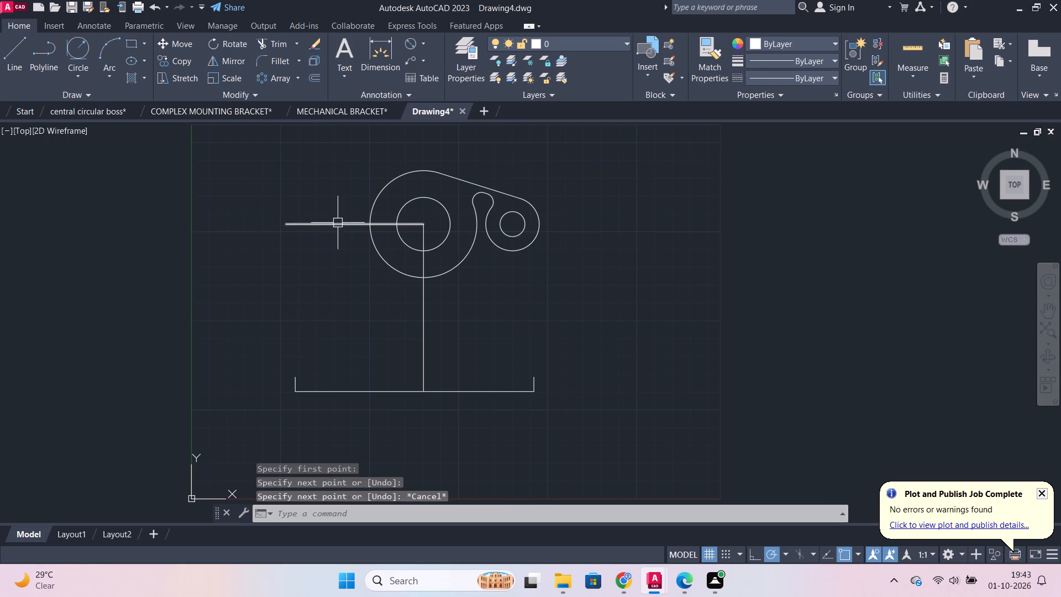
Offset the horizontal construction line from the boss centre 30 downward.
{"action": "left_click", "coordinate": [317, 222]}
{"action": "key", "text": "o"}
{"action": "key", "text": "Return"}
{"action": "key", "text": "Return"}
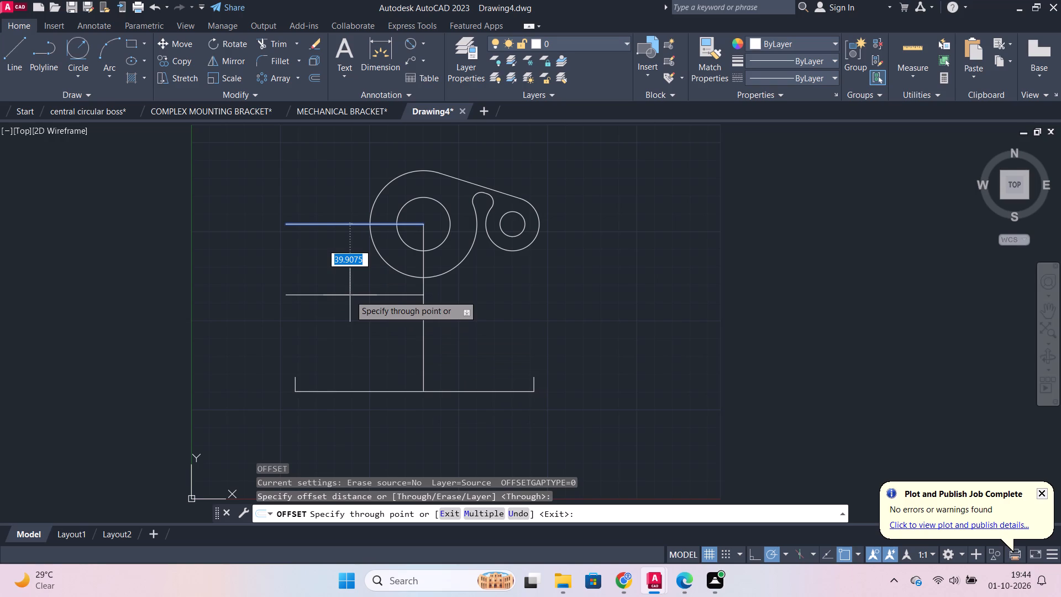
{"action": "type", "text": "30"}
{"action": "key", "text": "Return"}
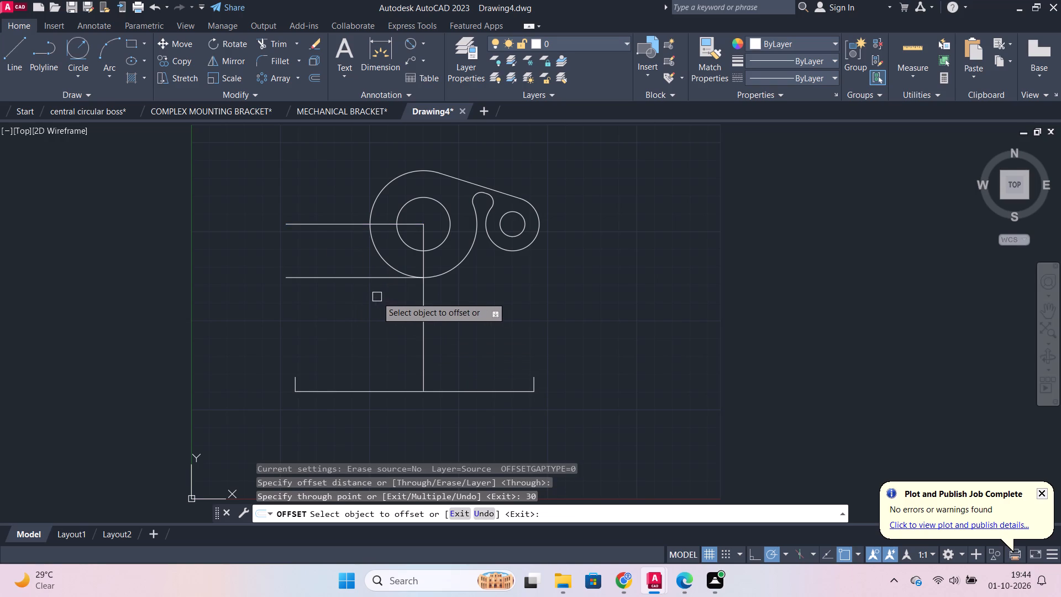
Offset the line at the bottom of the large boss 94 downward to mark the base level.
{"action": "left_click", "coordinate": [325, 279]}
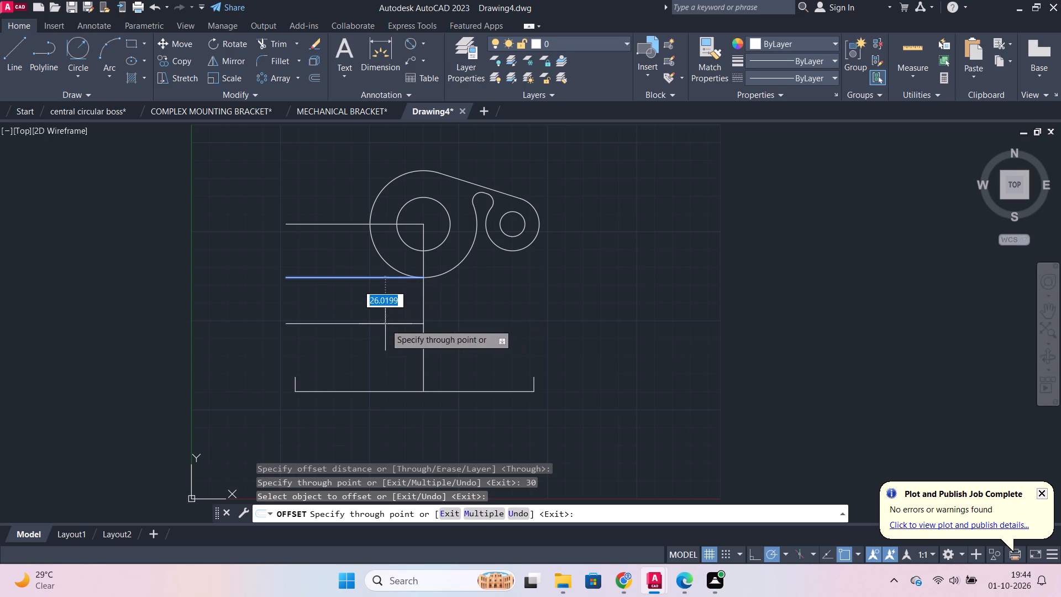
{"action": "type", "text": "94"}
{"action": "key", "text": "Return"}
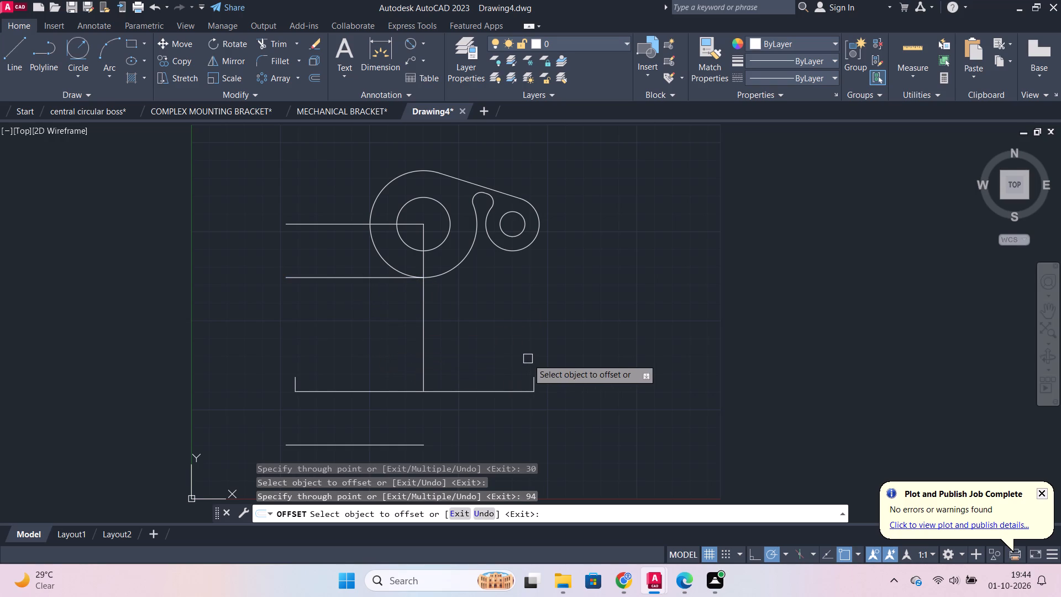
{"action": "key", "text": "Escape"}
Move the base line and its two short uprights from the vertical centre line's lower end straight down to the lowest offset line.
{"action": "left_click", "coordinate": [466, 393]}
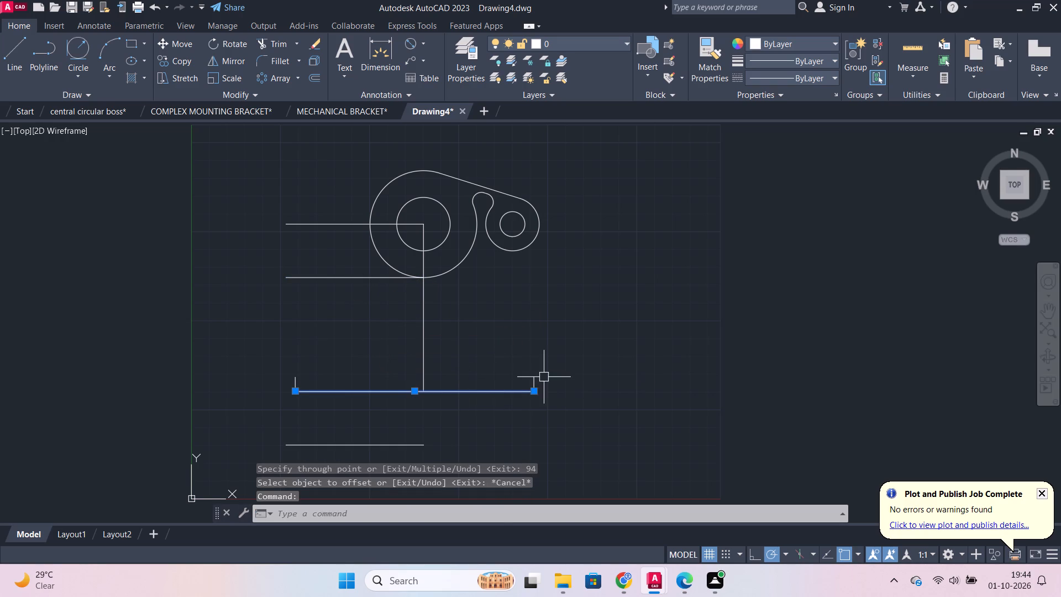
{"action": "left_click", "coordinate": [533, 381]}
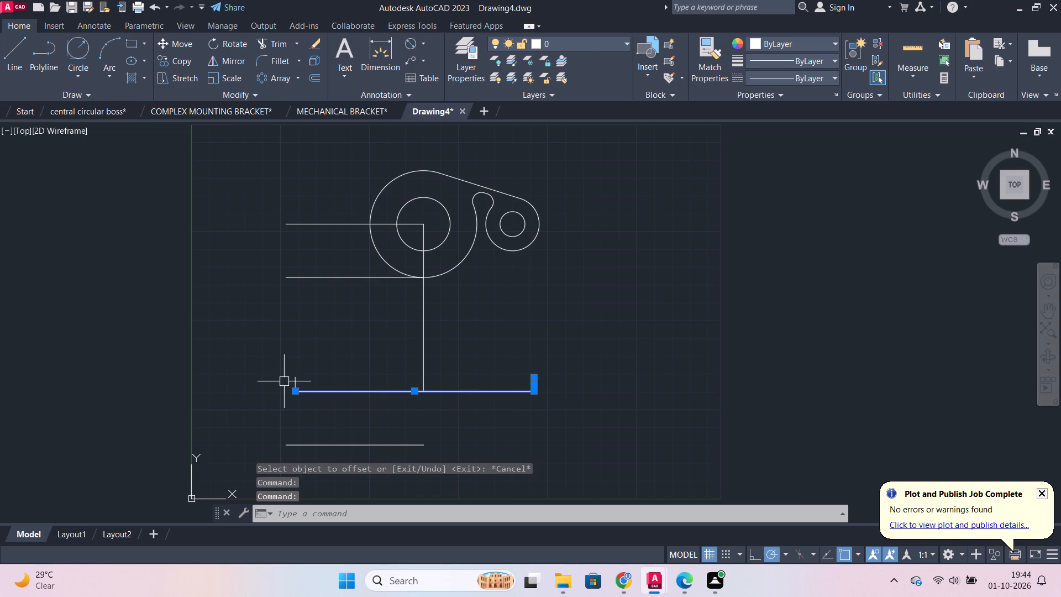
{"action": "left_click", "coordinate": [292, 380]}
{"action": "key", "text": "m"}
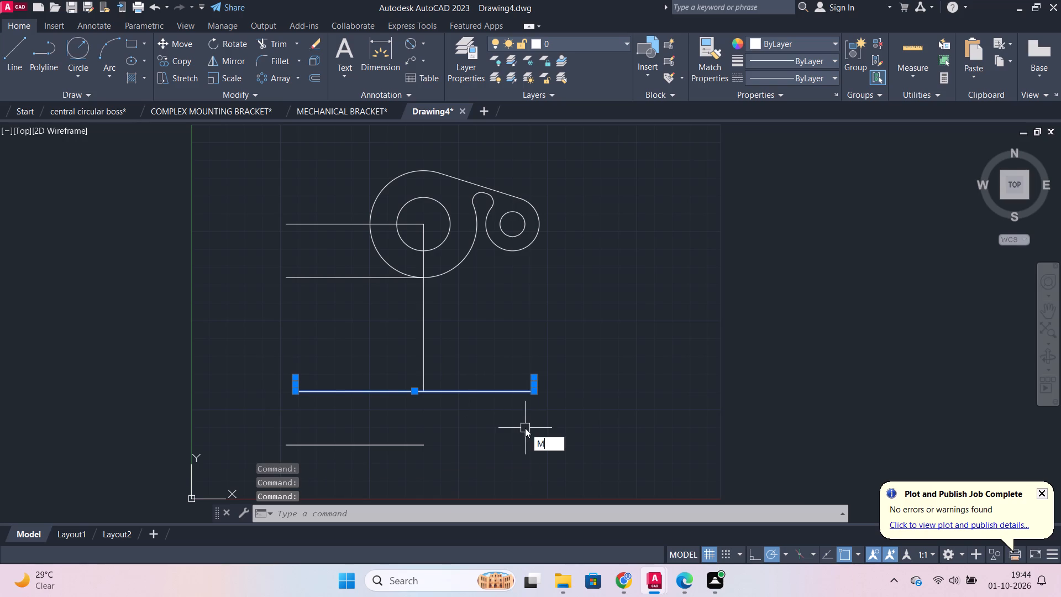
{"action": "key", "text": "Return"}
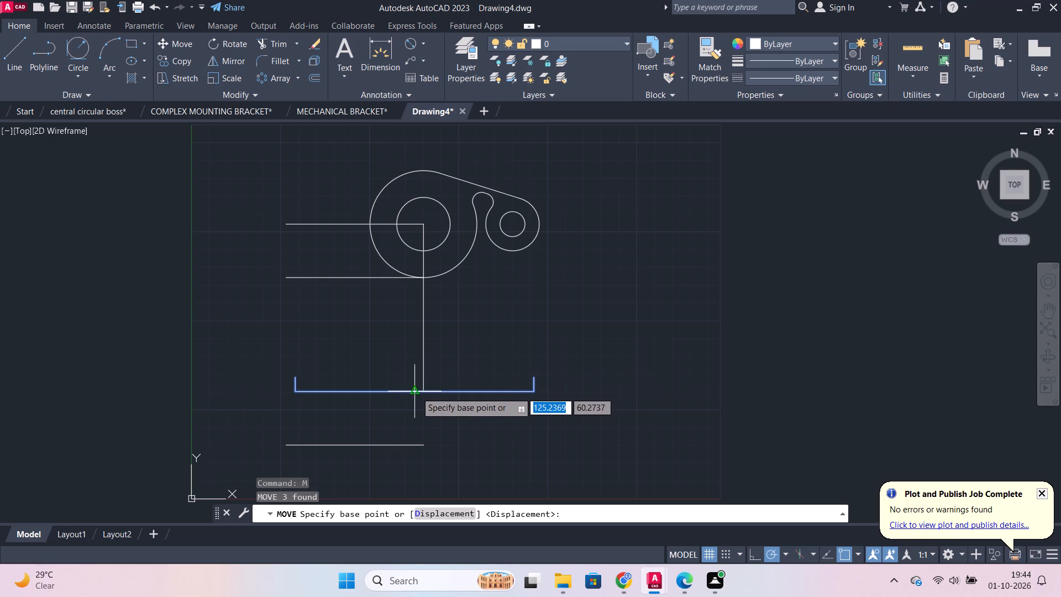
{"action": "left_click", "coordinate": [426, 392]}
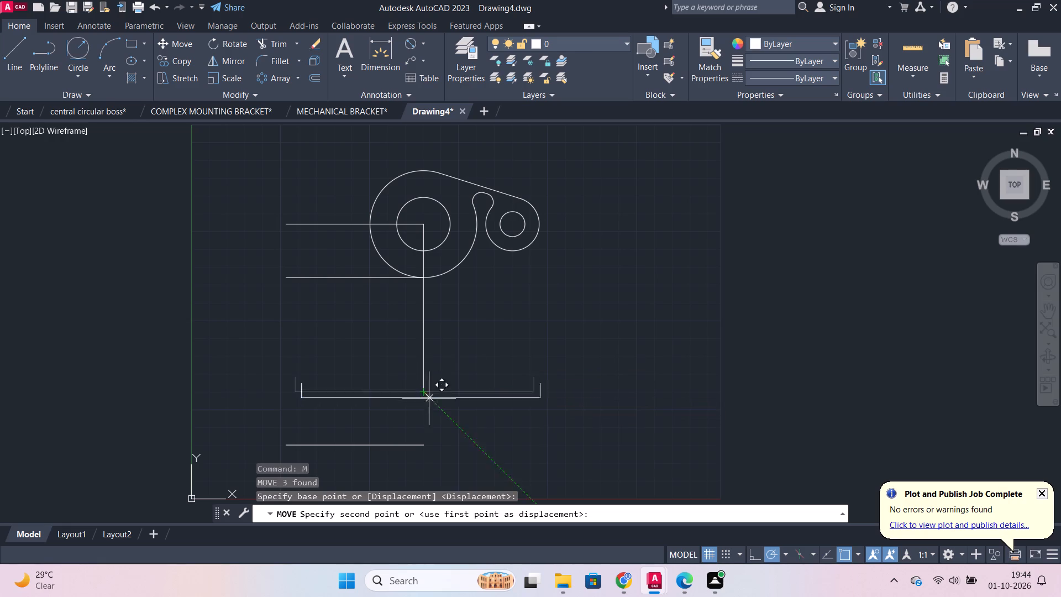
{"action": "left_click", "coordinate": [422, 446]}
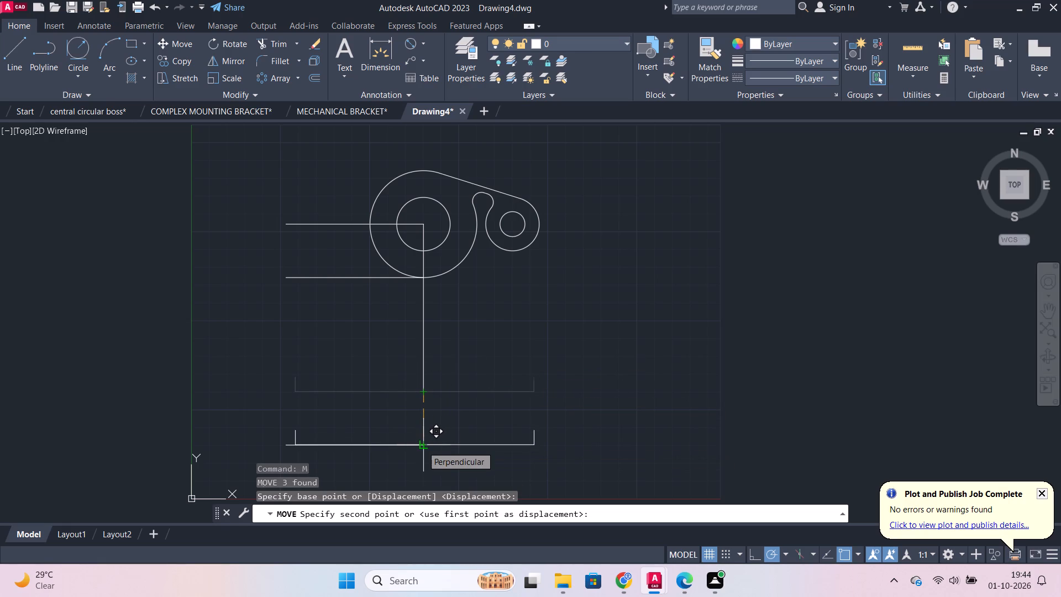
{"action": "key", "text": "Escape"}
Erase the lowest offset construction line that overlaps the base line.
{"action": "scroll", "coordinate": [292, 469], "scroll_direction": "up", "scroll_amount": 2}
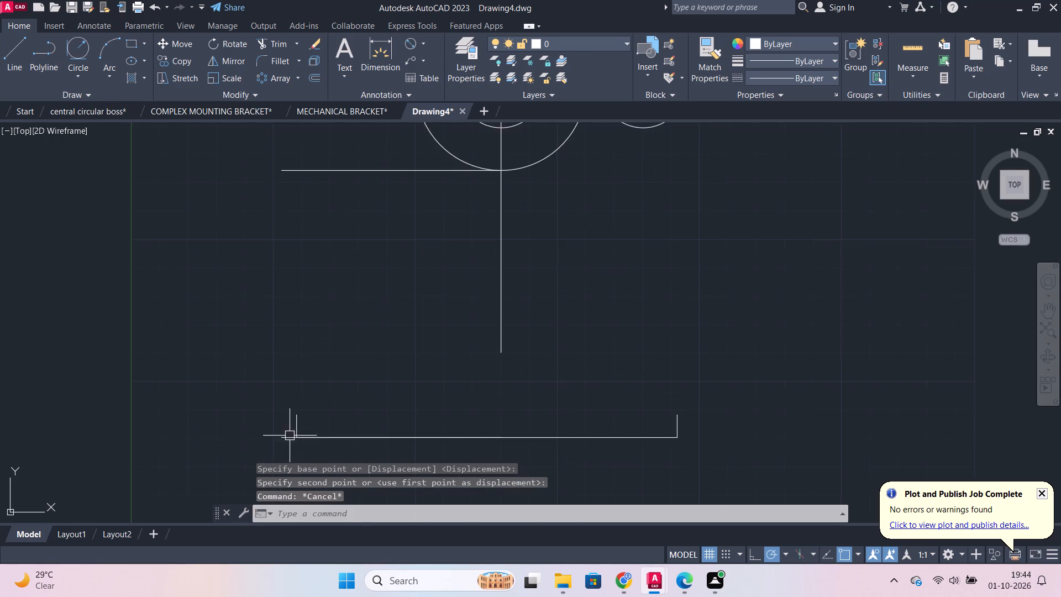
{"action": "scroll", "coordinate": [290, 436], "scroll_direction": "up", "scroll_amount": 2}
{"action": "left_click", "coordinate": [290, 441]}
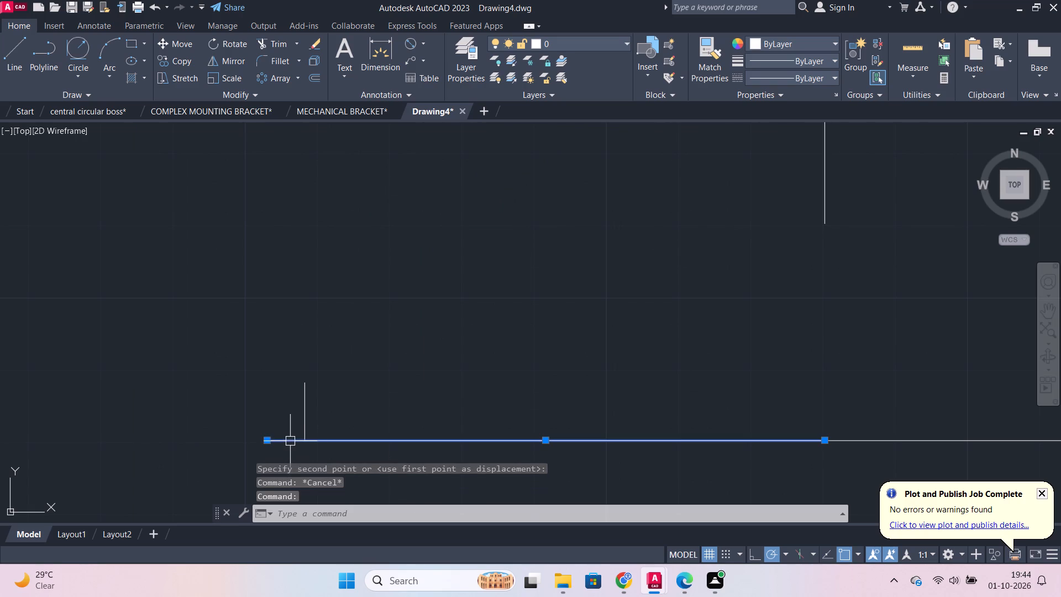
{"action": "key", "text": "e"}
{"action": "key", "text": "Return"}
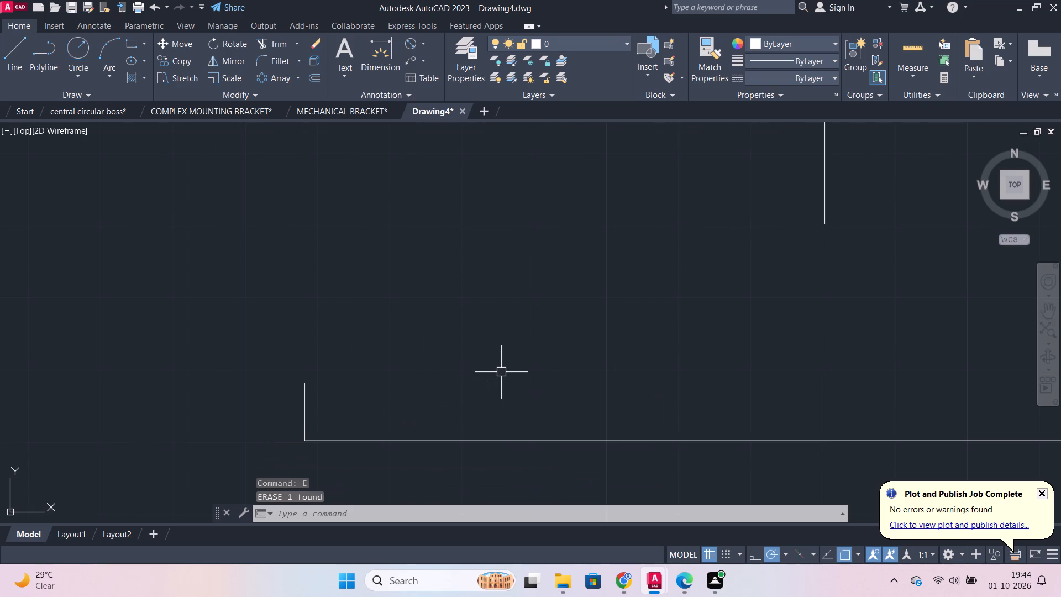
Lengthen the vertical centre line downward to meet the base line.
{"action": "scroll", "coordinate": [504, 524], "scroll_direction": "down", "scroll_amount": 1}
{"action": "scroll", "coordinate": [539, 371], "scroll_direction": "down", "scroll_amount": 3}
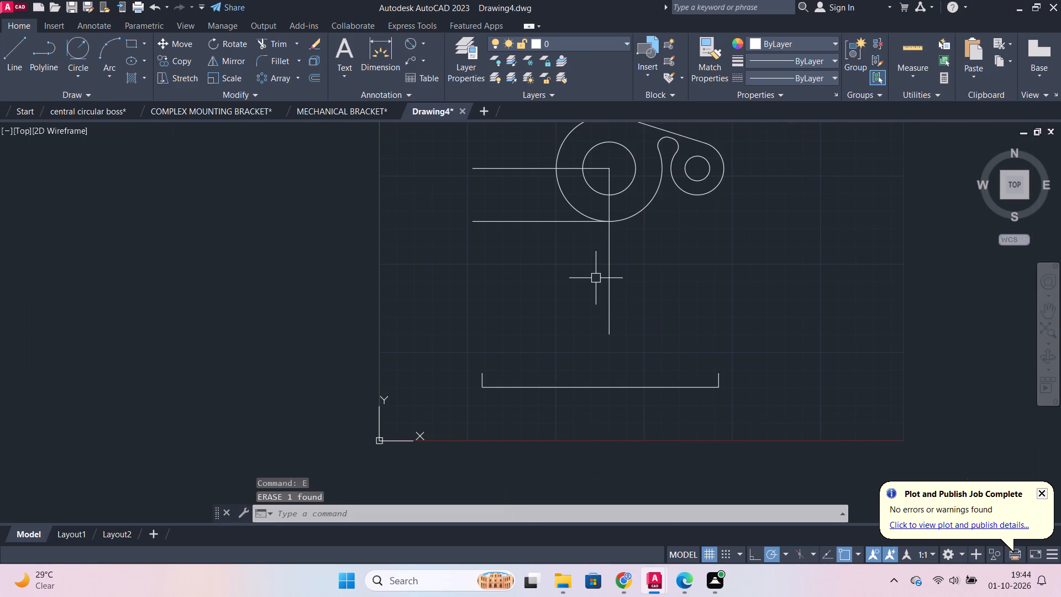
{"action": "left_click", "coordinate": [606, 285]}
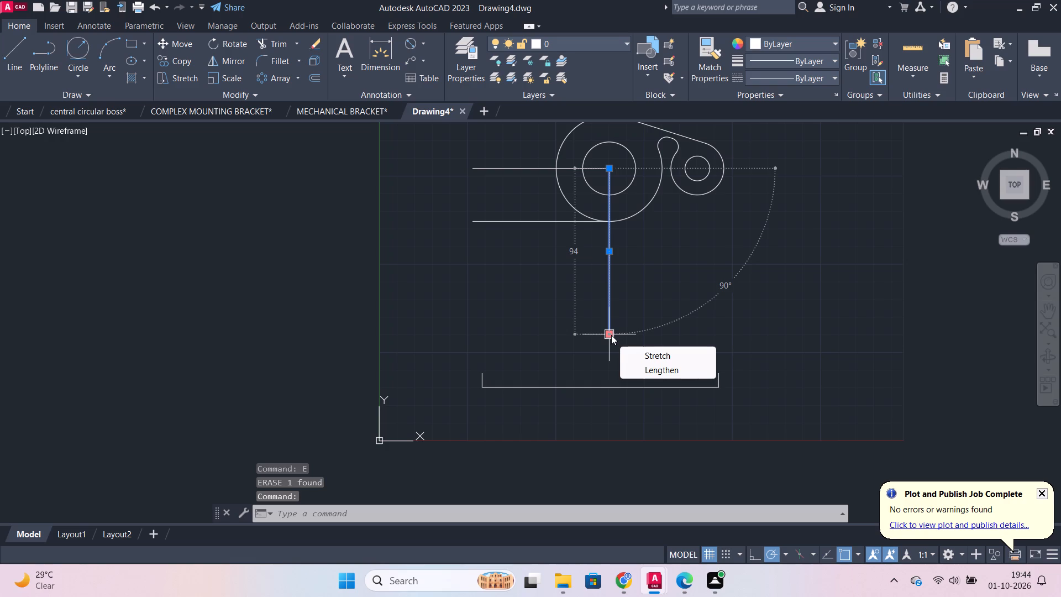
{"action": "left_click", "coordinate": [642, 368]}
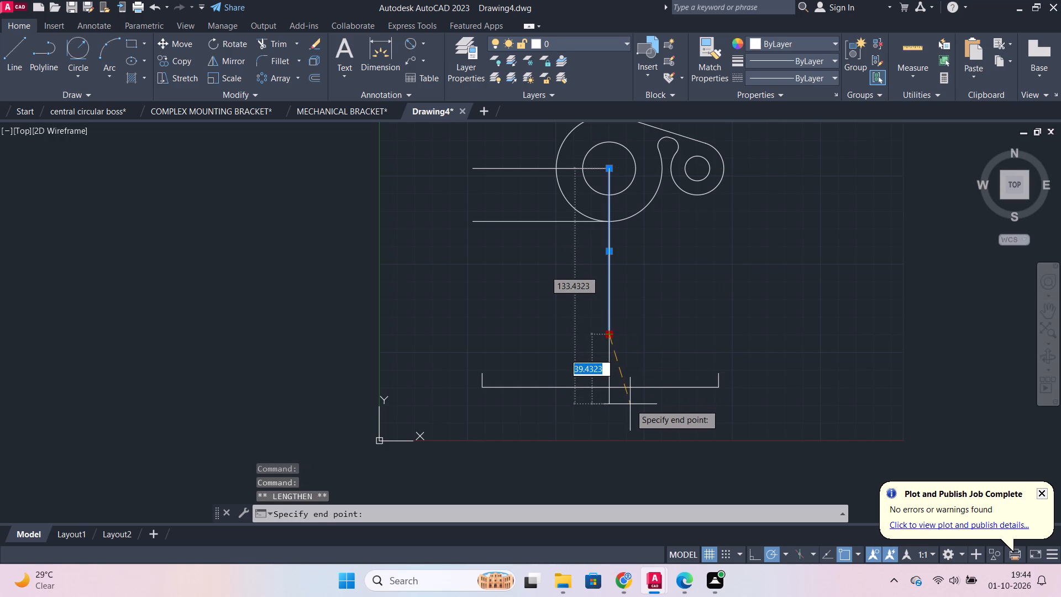
{"action": "scroll", "coordinate": [601, 395], "scroll_direction": "up", "scroll_amount": 2}
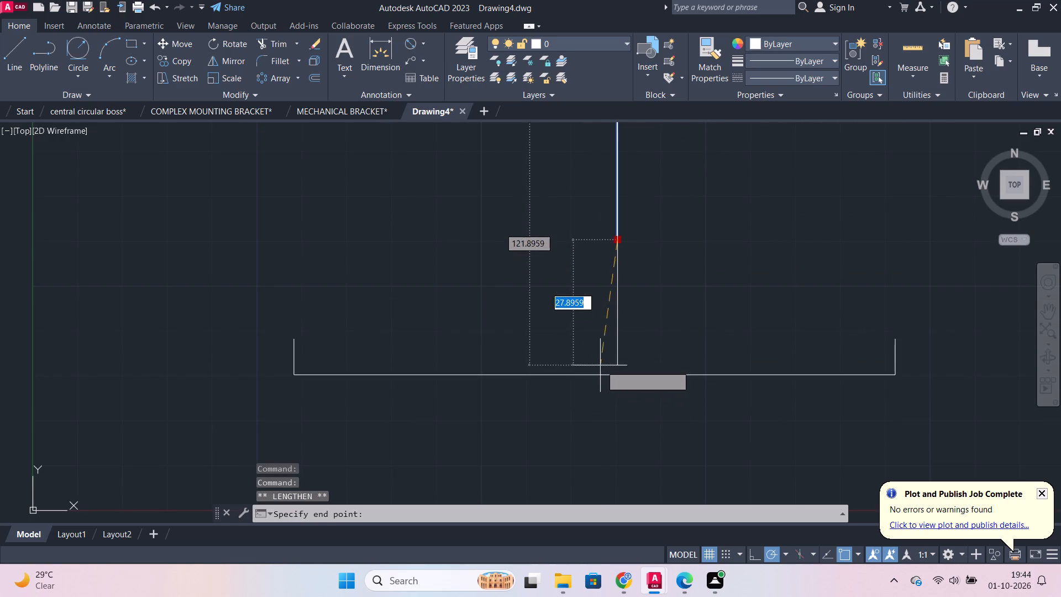
{"action": "left_click", "coordinate": [614, 374]}
{"action": "scroll", "coordinate": [698, 312], "scroll_direction": "down", "scroll_amount": 2}
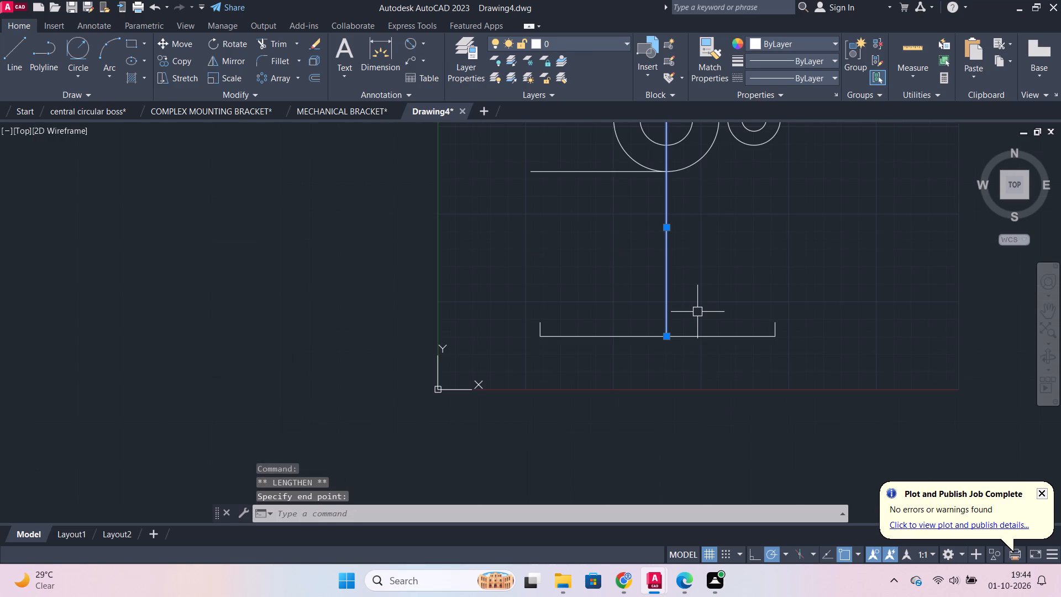
Offset the vertical centre line 60 to the left to locate the centre of a side boss.
{"action": "key", "text": "Escape"}
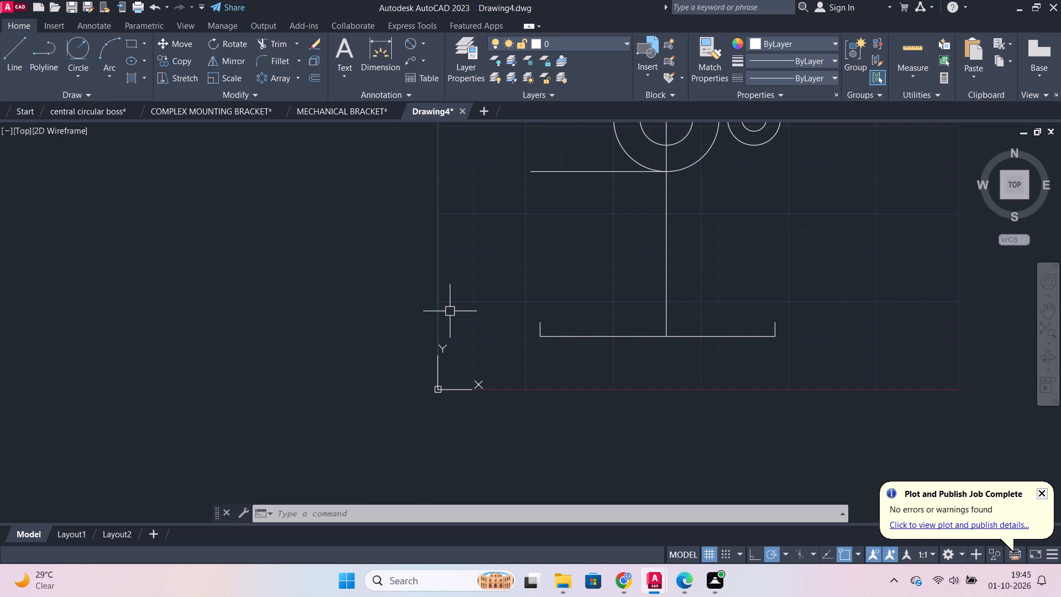
{"action": "middle_click_drag", "start_coordinate": [553, 205], "coordinate": [484, 345]}
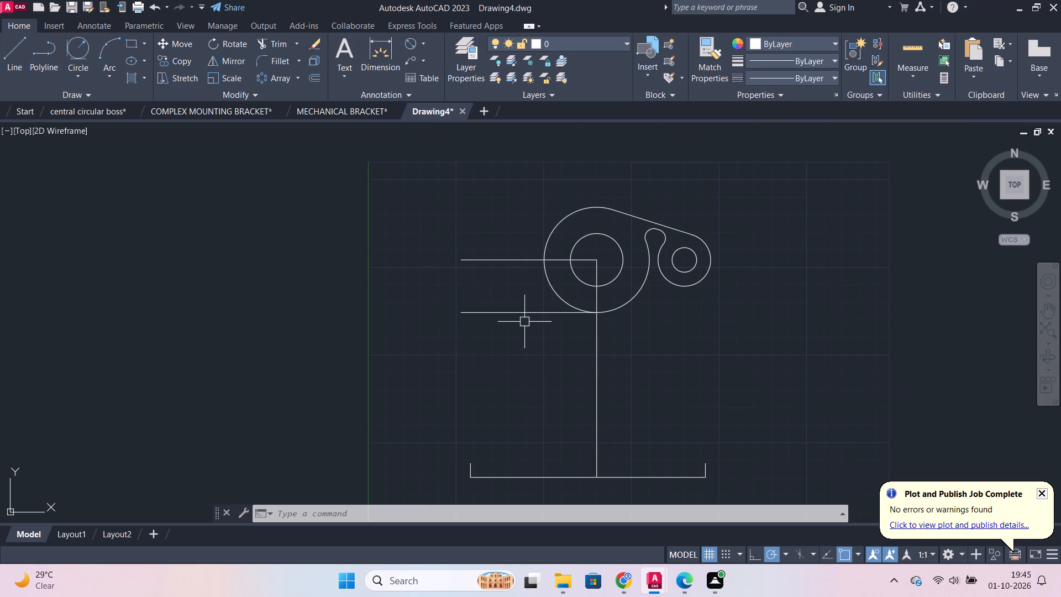
{"action": "scroll", "coordinate": [537, 345], "scroll_direction": "down", "scroll_amount": 1}
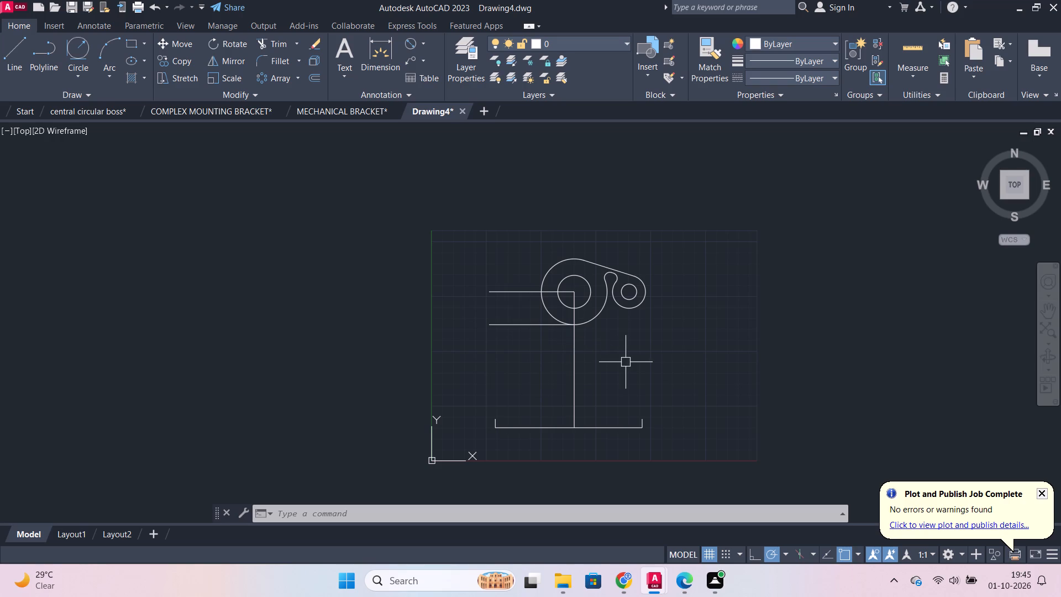
{"action": "left_click", "coordinate": [578, 357]}
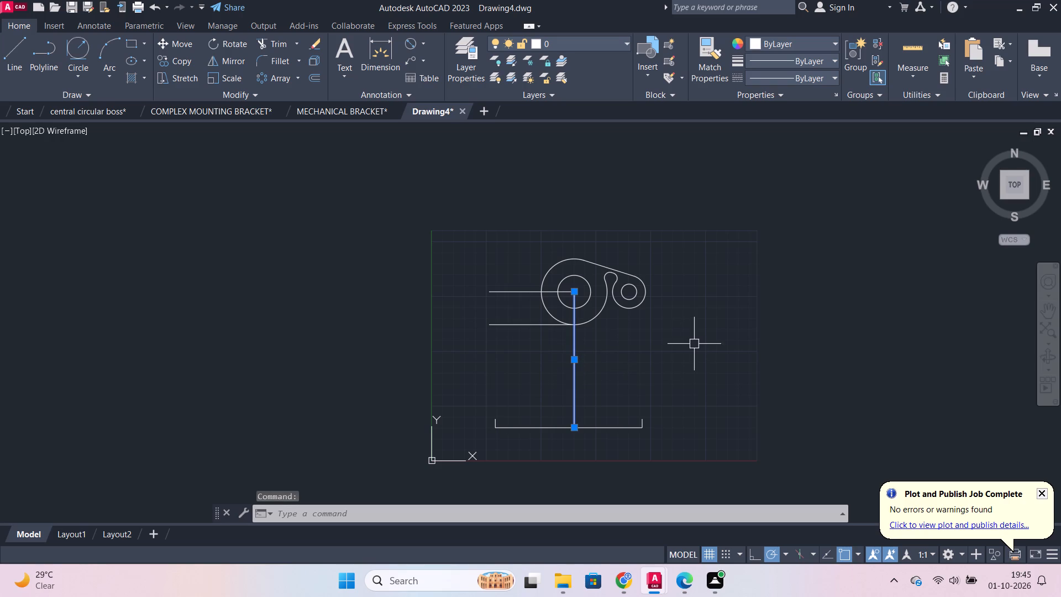
{"action": "key", "text": "o"}
{"action": "key", "text": "Return"}
{"action": "key", "text": "Return"}
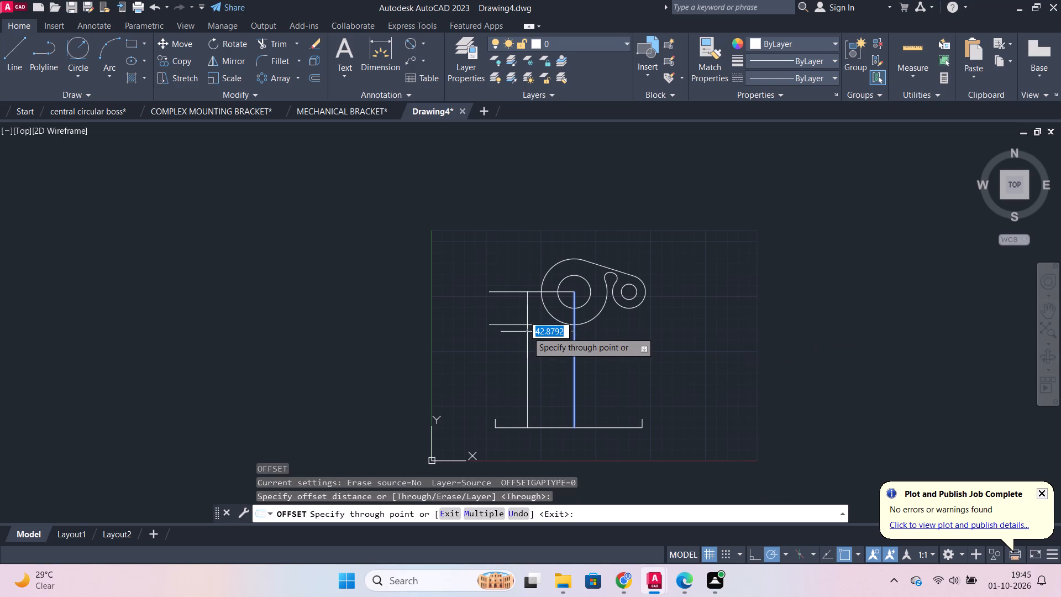
{"action": "type", "text": "60"}
{"action": "key", "text": "Return"}
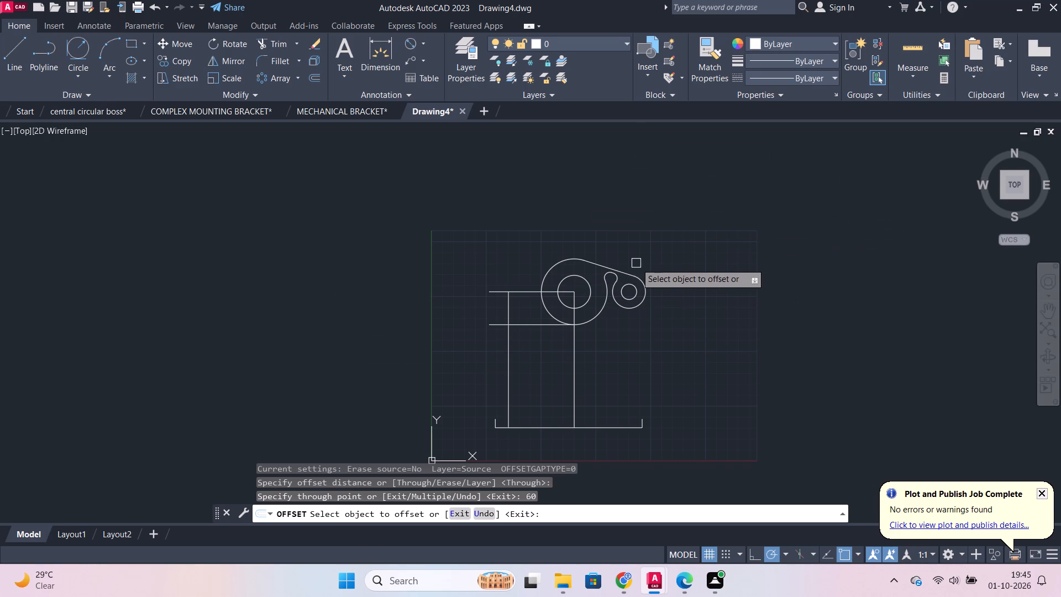
{"action": "key", "text": "Escape"}
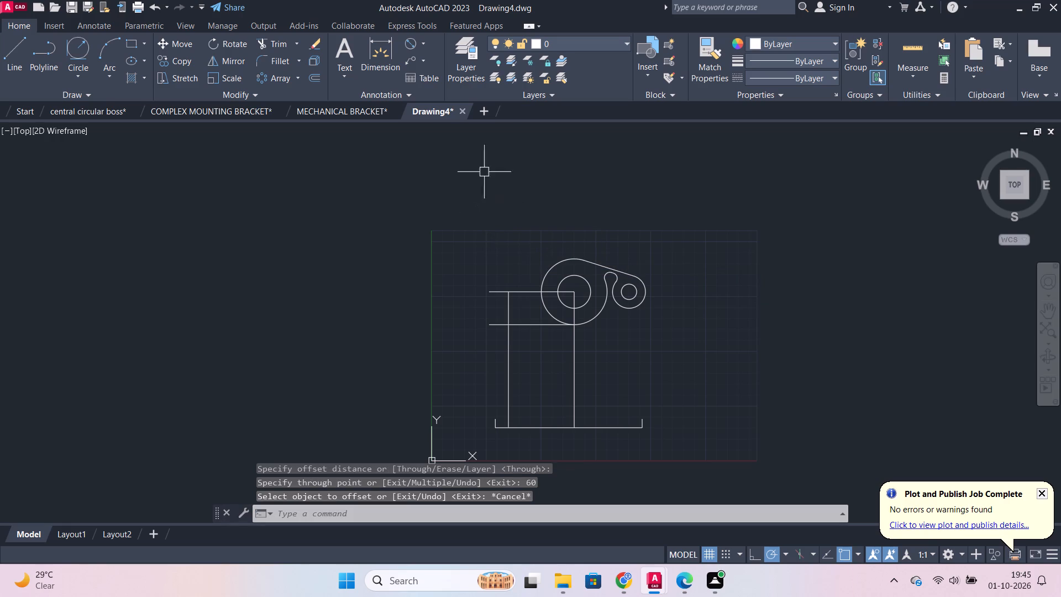
Draw a 24 diameter circle where the left offset line crosses the horizontal line at the large boss's bottom.
{"action": "left_click", "coordinate": [80, 83]}
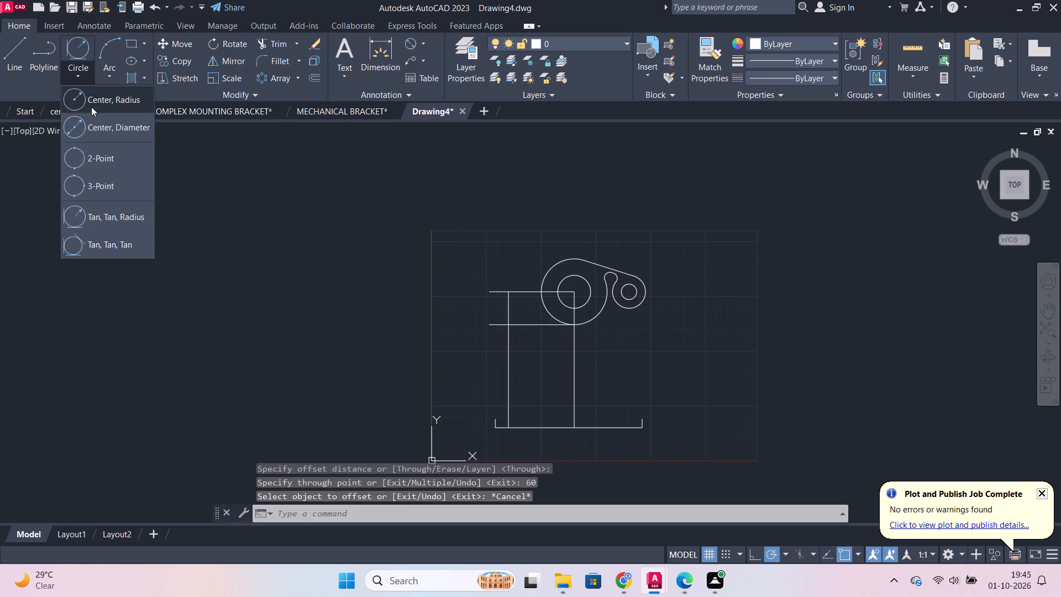
{"action": "left_click", "coordinate": [128, 126]}
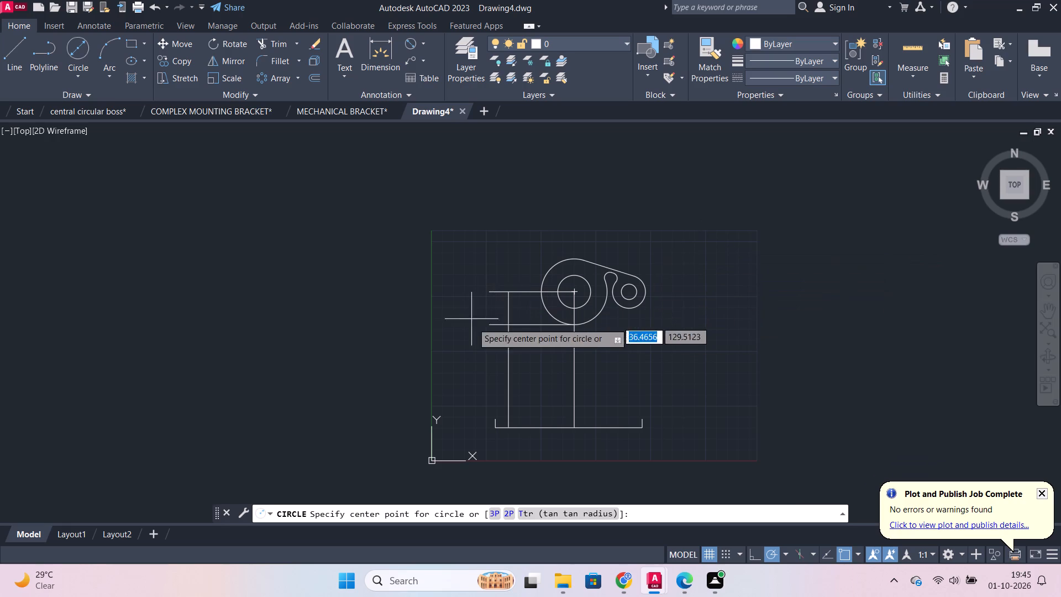
{"action": "left_click", "coordinate": [510, 326]}
{"action": "scroll", "coordinate": [517, 330], "scroll_direction": "up", "scroll_amount": 2}
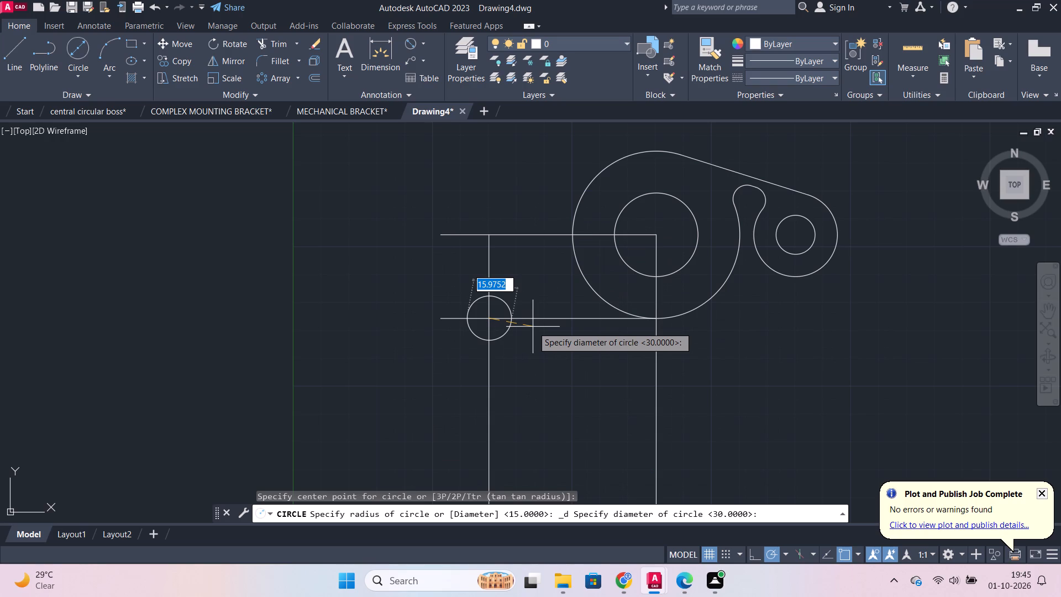
{"action": "key", "text": "d"}
{"action": "key", "text": "Return"}
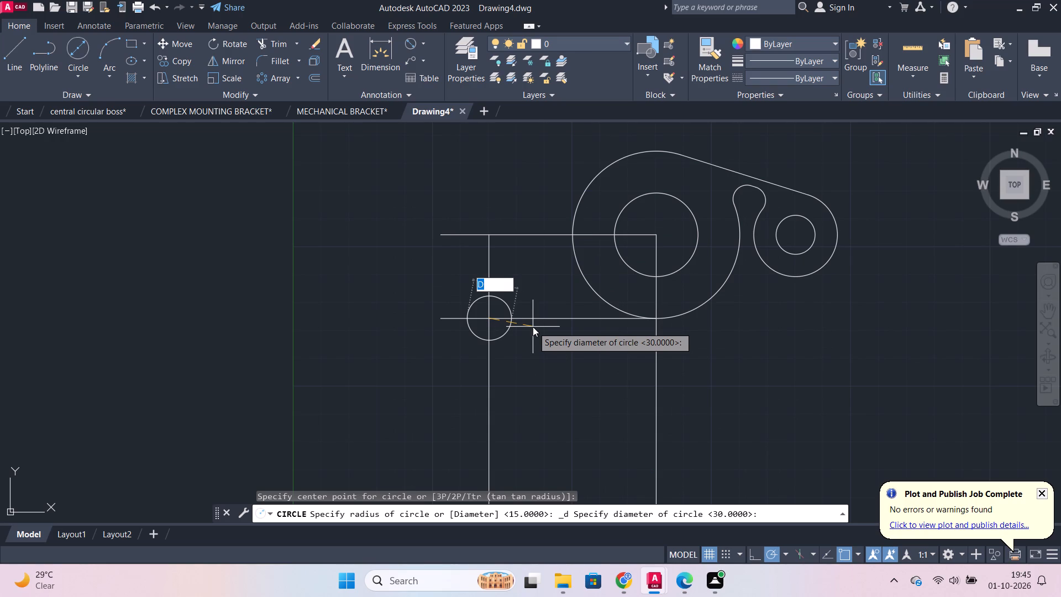
{"action": "type", "text": "24"}
{"action": "key", "text": "Return"}
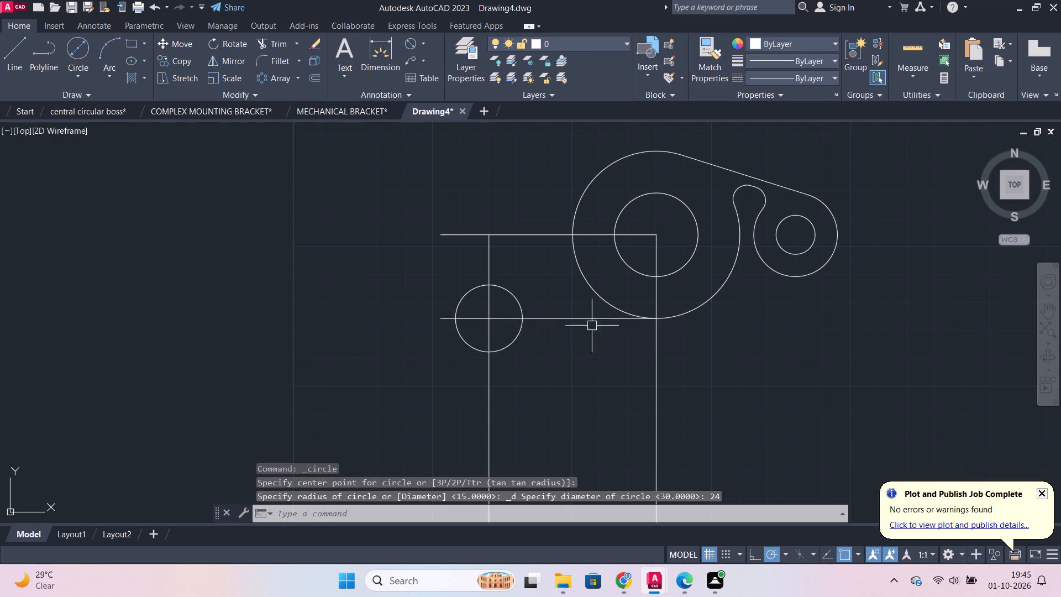
Draw a concentric 10 diameter hole circle inside the new side boss.
{"action": "key", "text": "space"}
{"action": "left_click", "coordinate": [491, 321]}
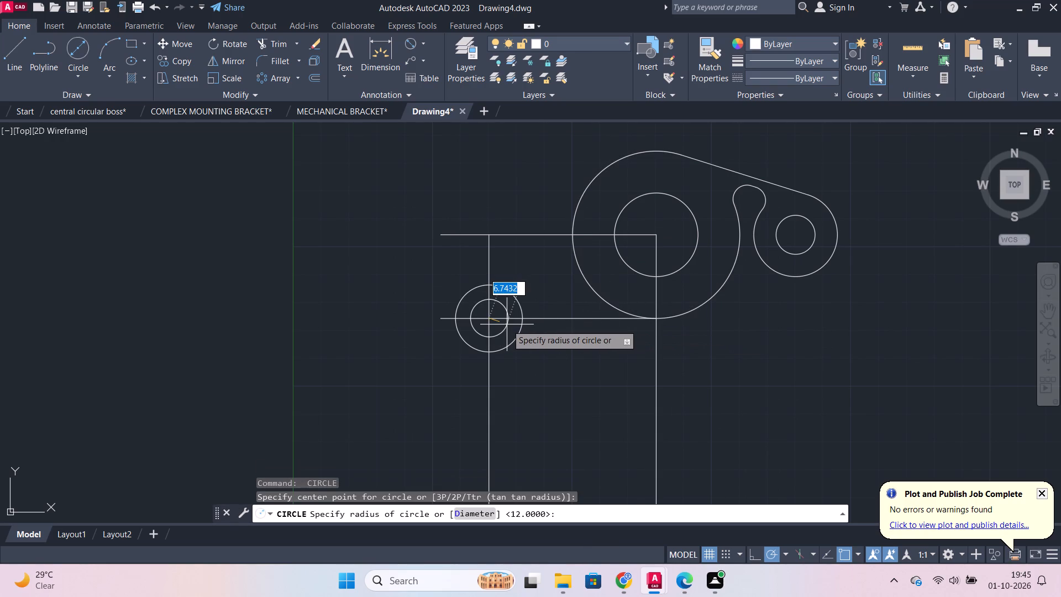
{"action": "key", "text": "d"}
{"action": "key", "text": "Return"}
{"action": "type", "text": "10"}
{"action": "key", "text": "Return"}
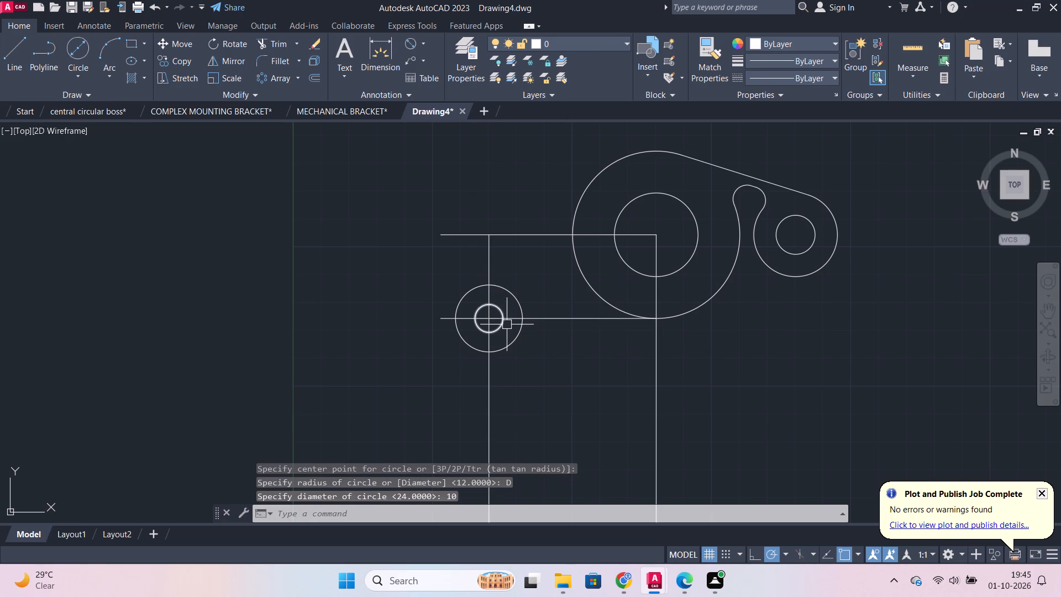
Check the vertical distance from the side boss's centre level to the base line with a temporary linear dimension.
{"action": "scroll", "coordinate": [507, 317], "scroll_direction": "down", "scroll_amount": 1}
{"action": "scroll", "coordinate": [542, 350], "scroll_direction": "down", "scroll_amount": 1}
{"action": "middle_click_drag", "start_coordinate": [535, 366], "coordinate": [526, 365]}
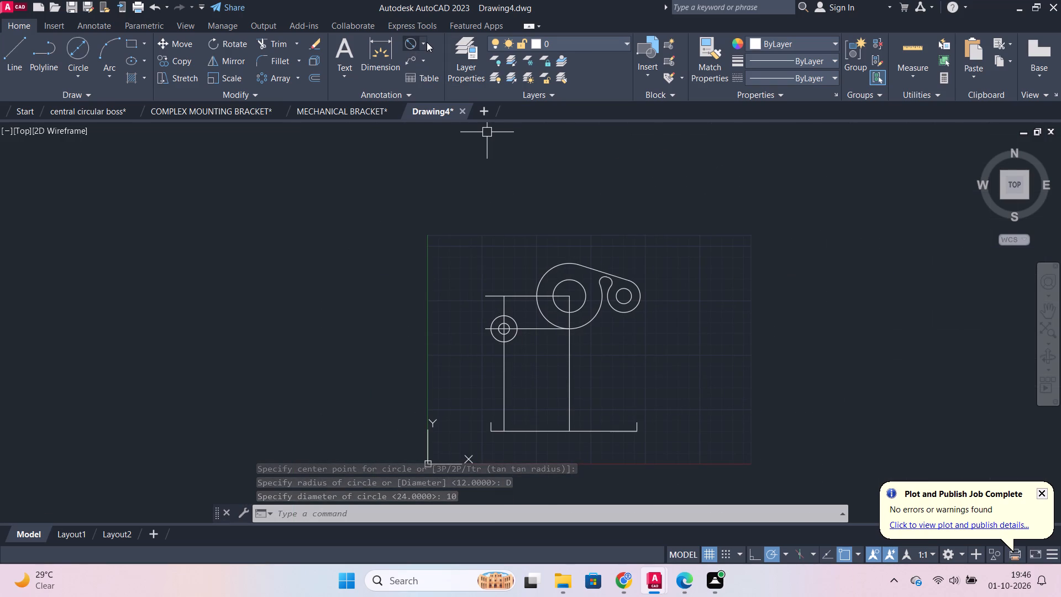
{"action": "left_click", "coordinate": [427, 42]}
{"action": "left_click", "coordinate": [425, 70]}
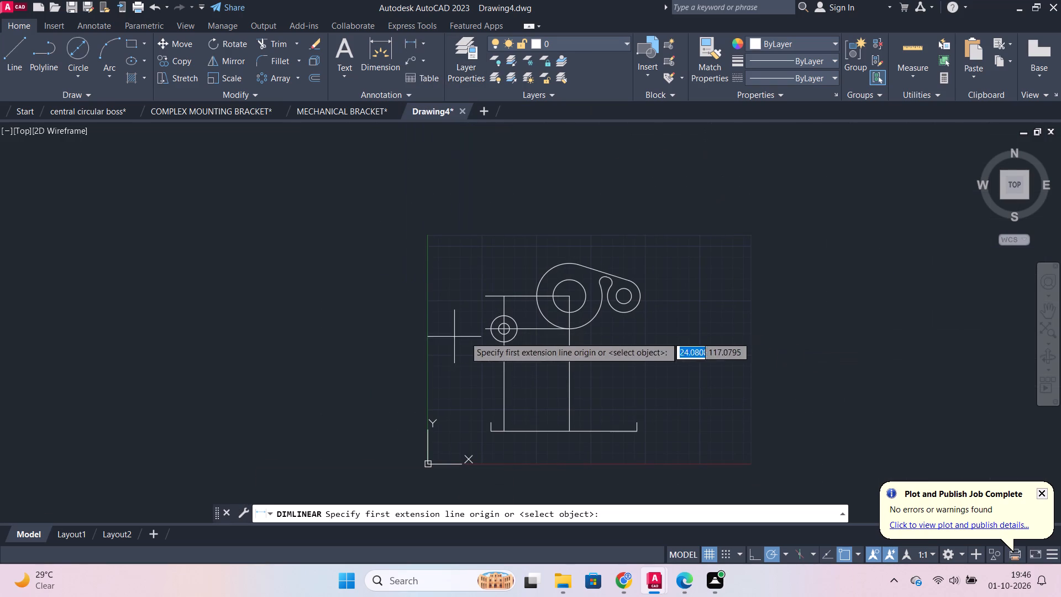
{"action": "left_click", "coordinate": [530, 330]}
{"action": "left_click", "coordinate": [528, 430]}
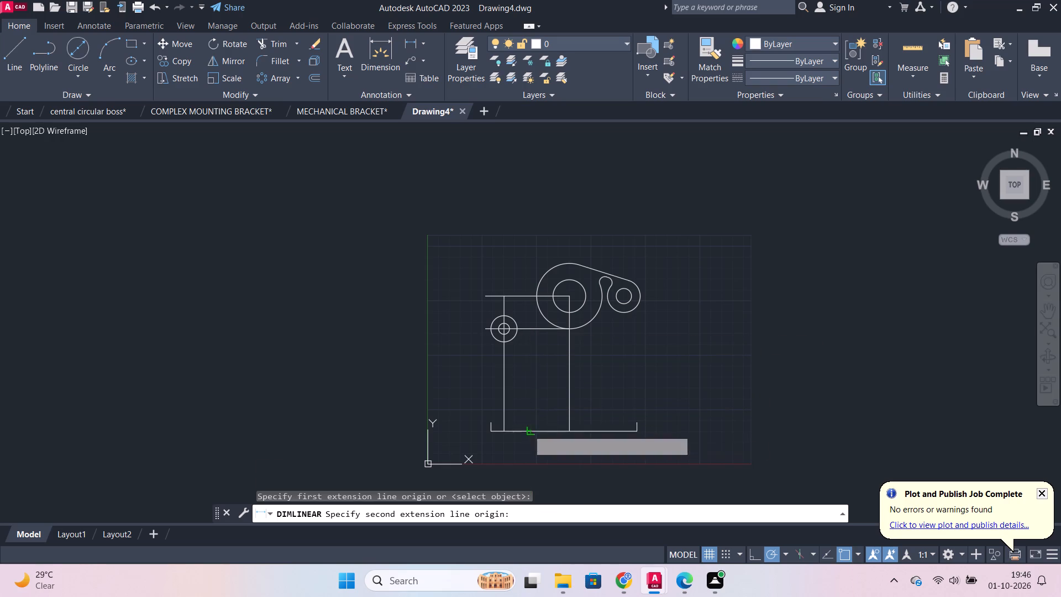
{"action": "scroll", "coordinate": [484, 422], "scroll_direction": "up", "scroll_amount": 2}
{"action": "scroll", "coordinate": [443, 411], "scroll_direction": "down", "scroll_amount": 1}
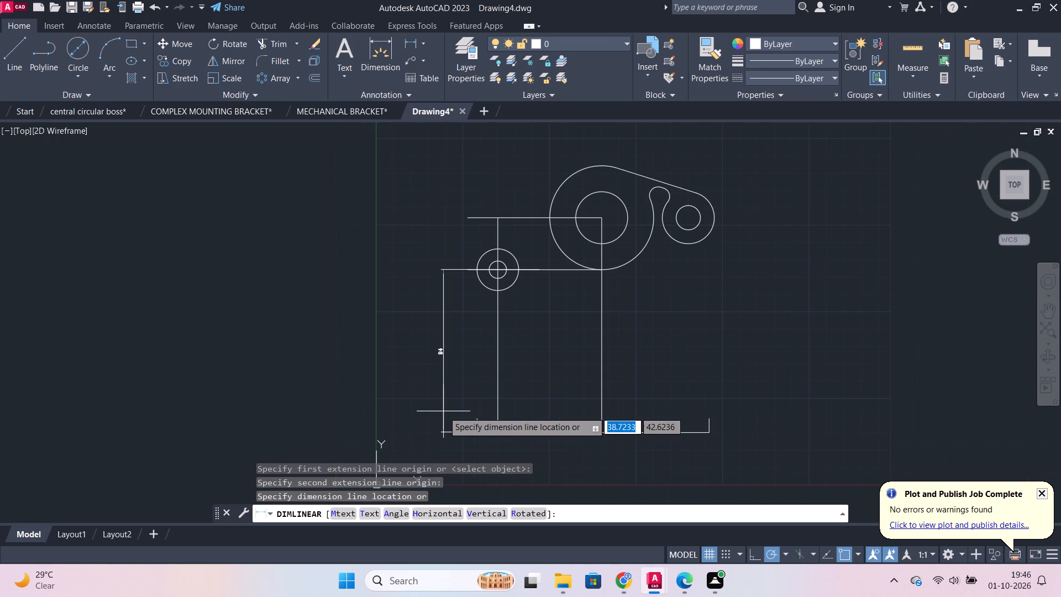
{"action": "key", "text": "Escape"}
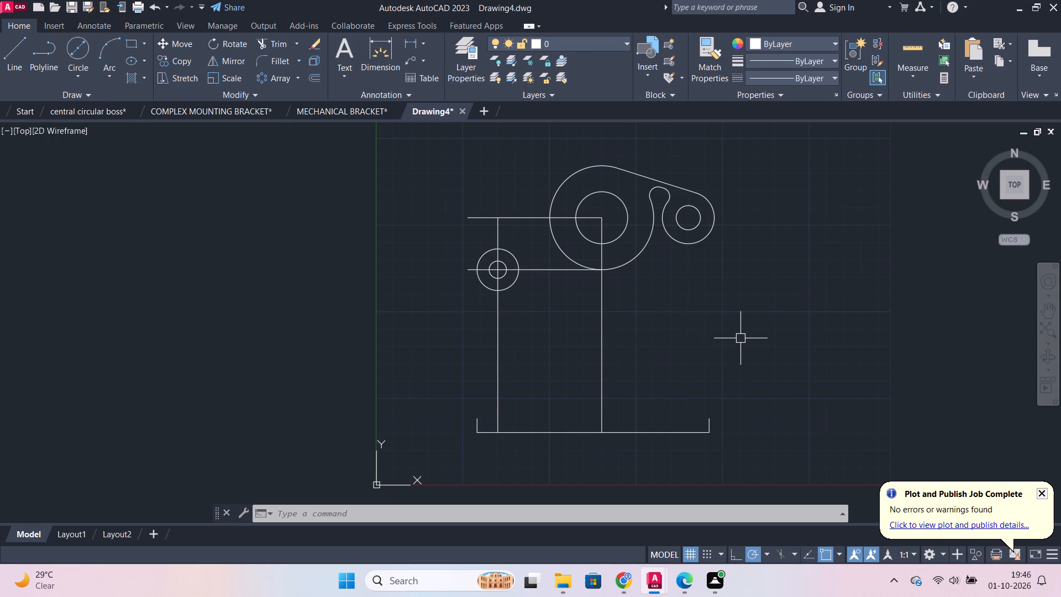
Offset the base line 7 upward.
{"action": "left_click", "coordinate": [567, 433]}
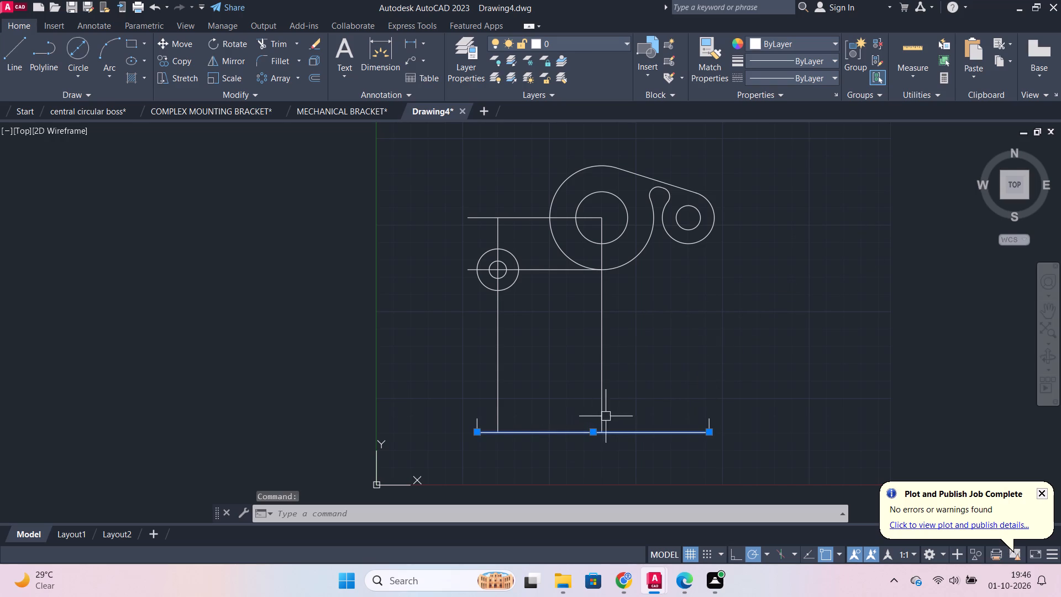
{"action": "key", "text": "o"}
{"action": "key", "text": "Return"}
{"action": "key", "text": "Return"}
{"action": "key", "text": "8"}
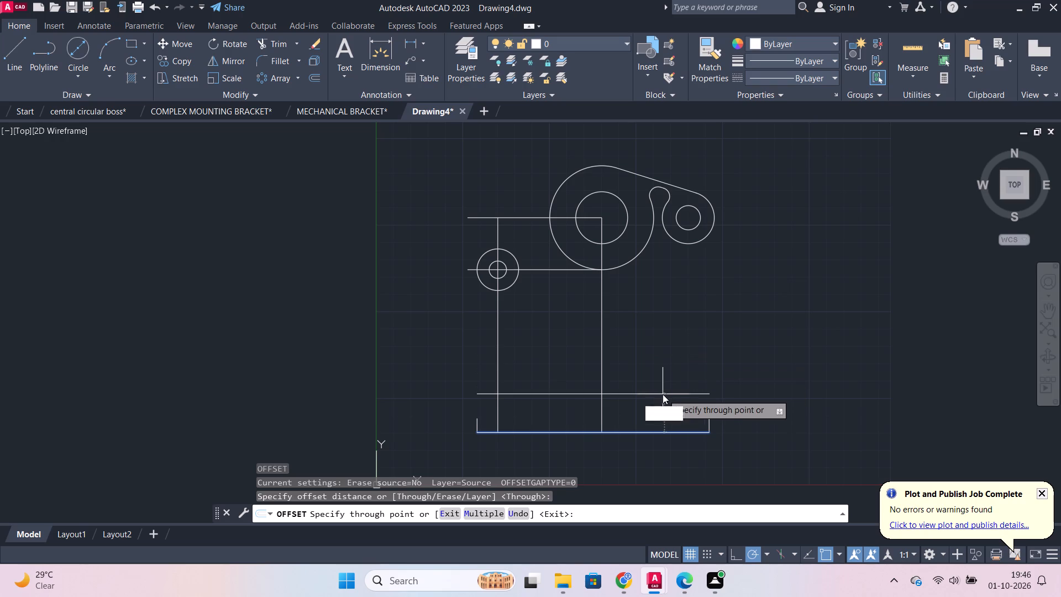
{"action": "key", "text": "BackSpace"}
{"action": "key", "text": "7"}
{"action": "key", "text": "Return"}
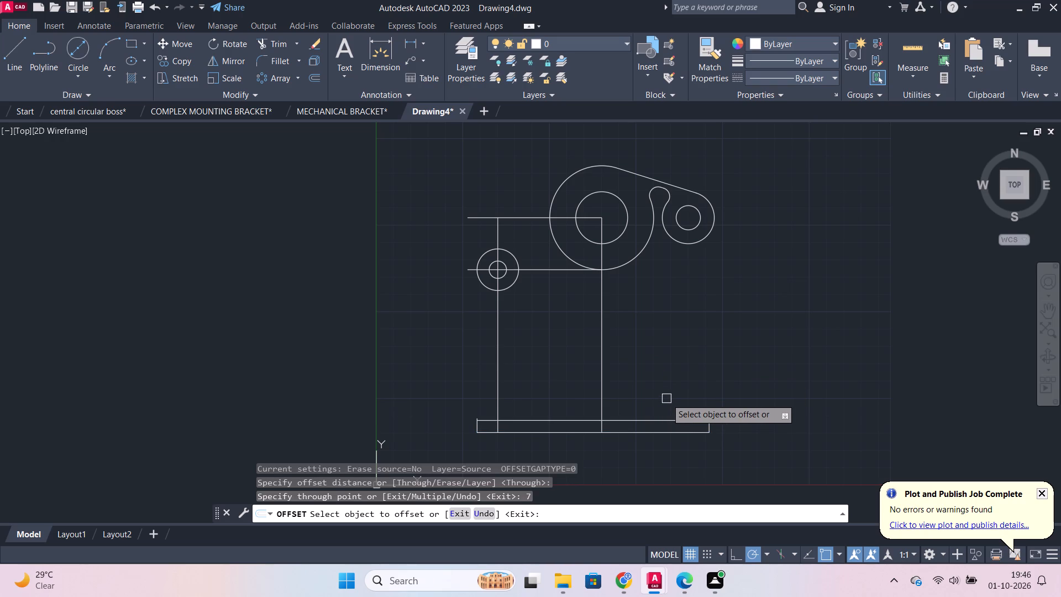
Offset the upper line of the base strip 18 upward.
{"action": "scroll", "coordinate": [670, 399], "scroll_direction": "up", "scroll_amount": 1}
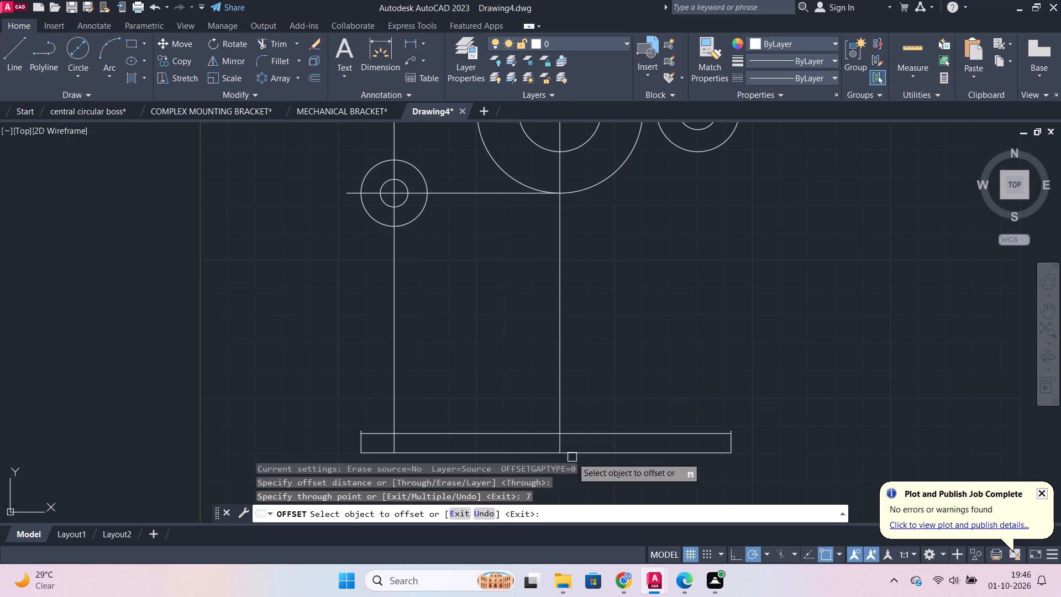
{"action": "left_click", "coordinate": [521, 436]}
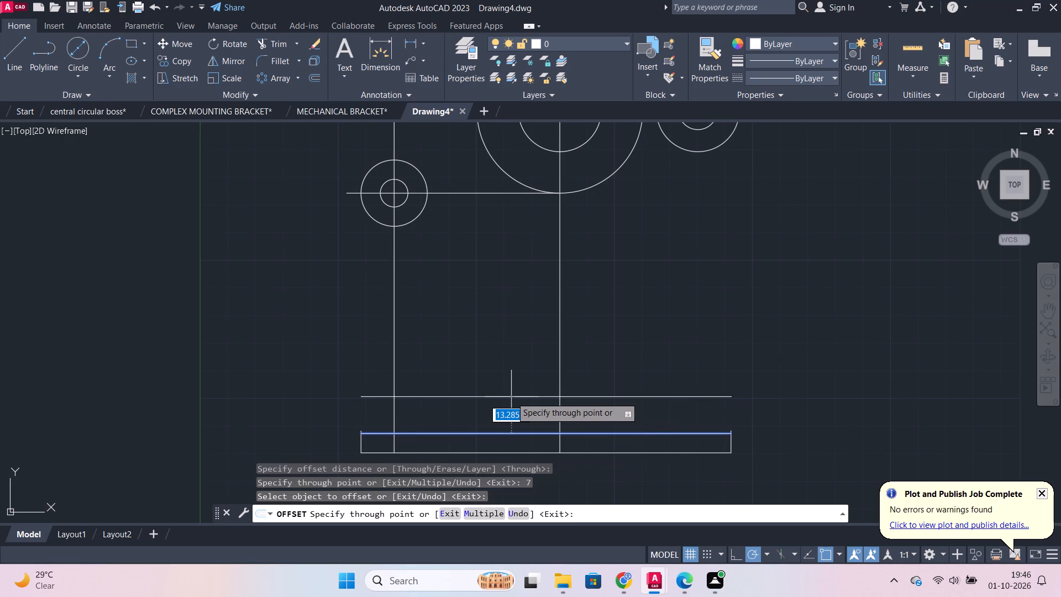
{"action": "type", "text": "18"}
{"action": "key", "text": "Return"}
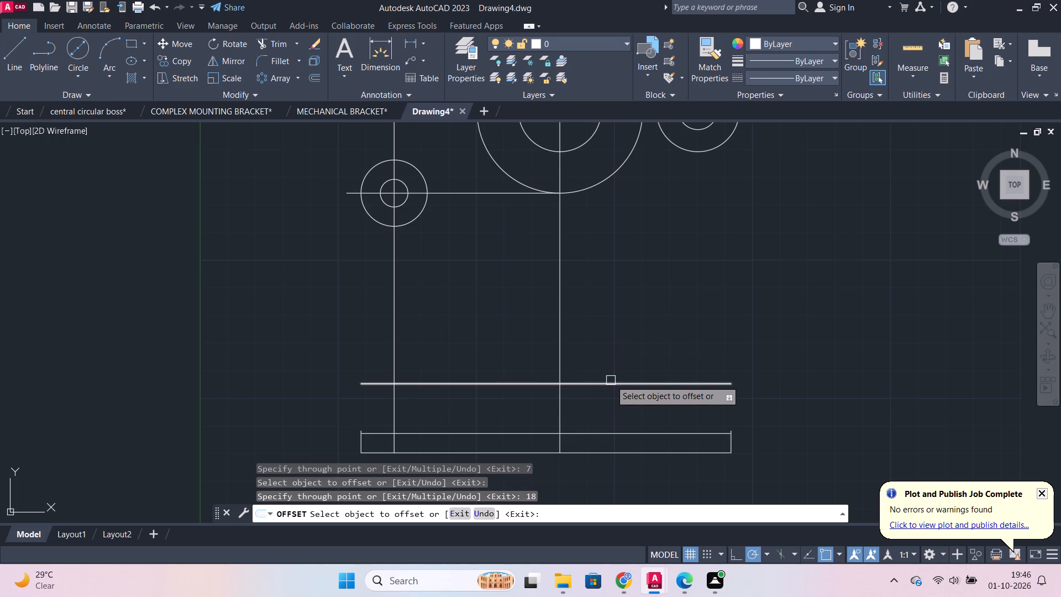
{"action": "key", "text": "Escape"}
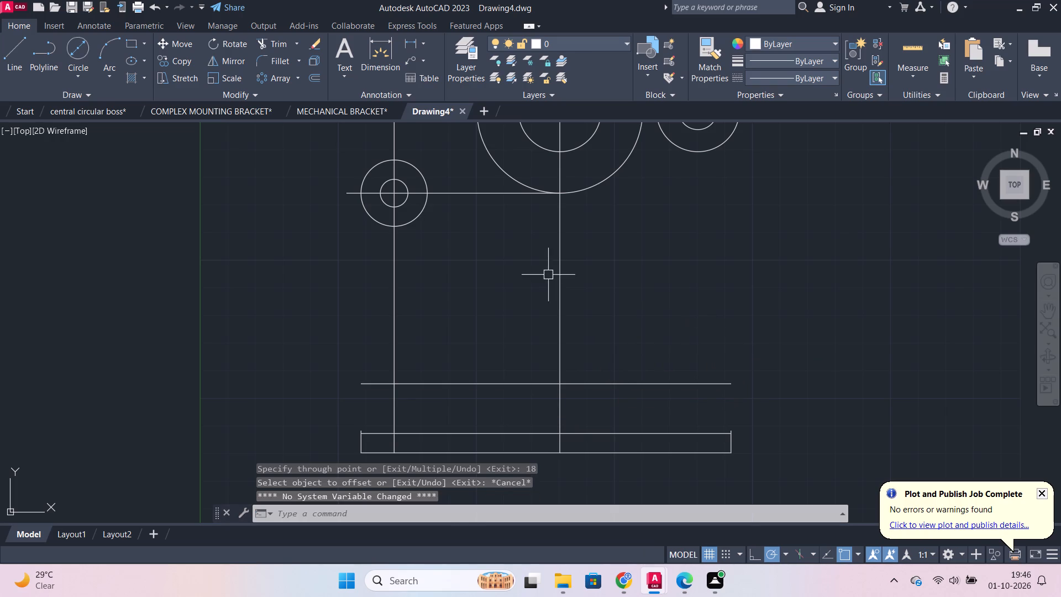
Offset the vertical centre line 55 to the left and 55 to the right across the base.
{"action": "left_click", "coordinate": [560, 355]}
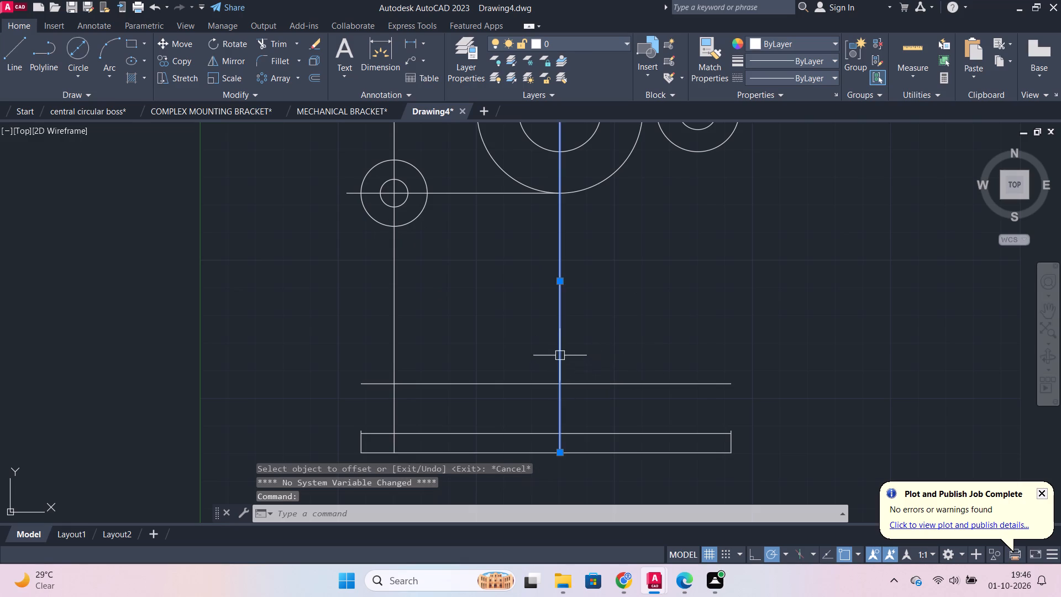
{"action": "key", "text": "o"}
{"action": "key", "text": "Return"}
{"action": "key", "text": "Return"}
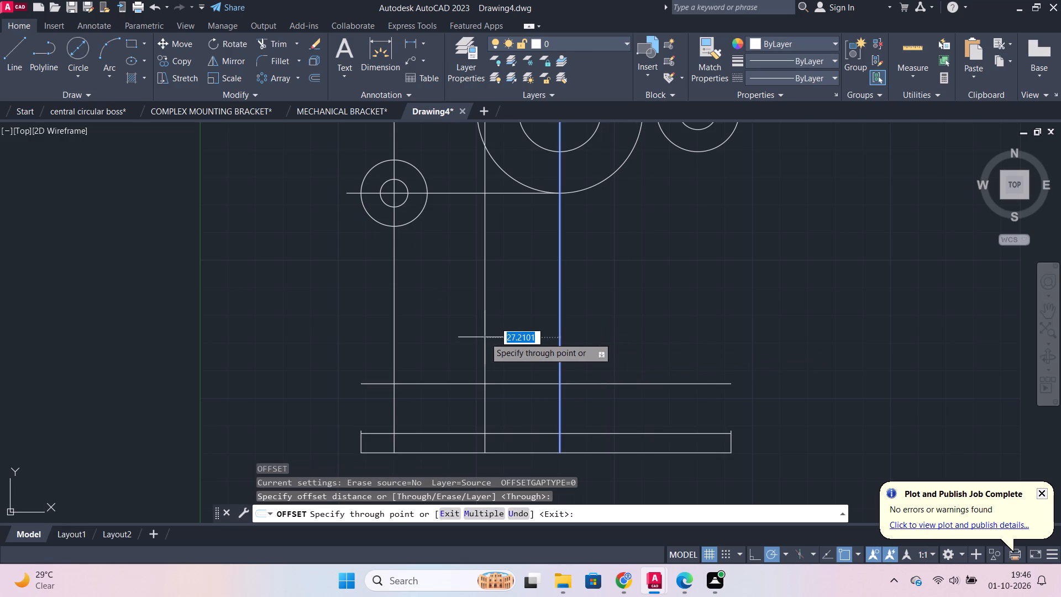
{"action": "type", "text": "55"}
{"action": "key", "text": "Return"}
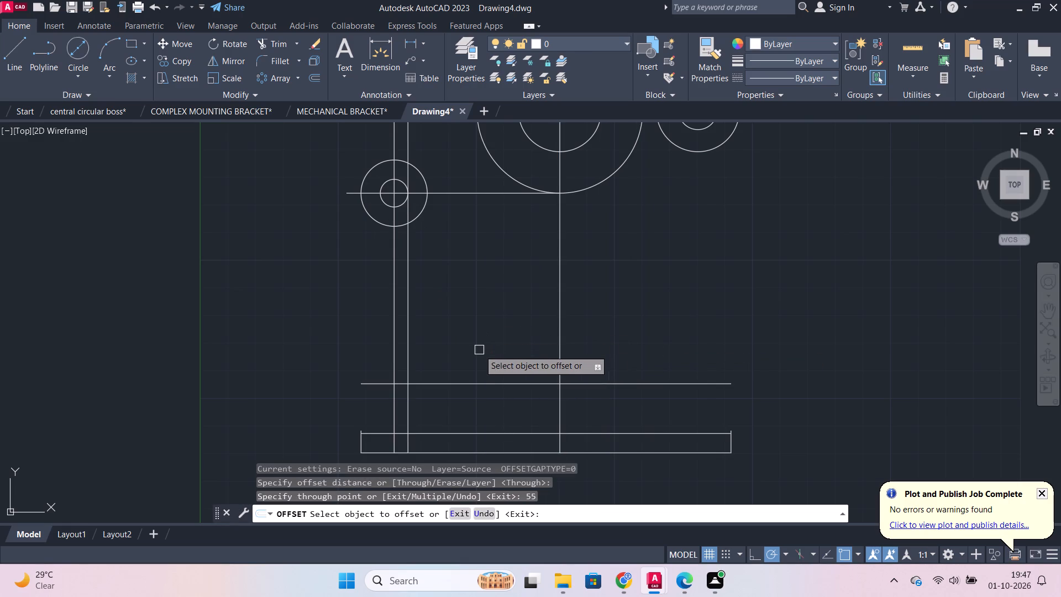
{"action": "left_click", "coordinate": [558, 311]}
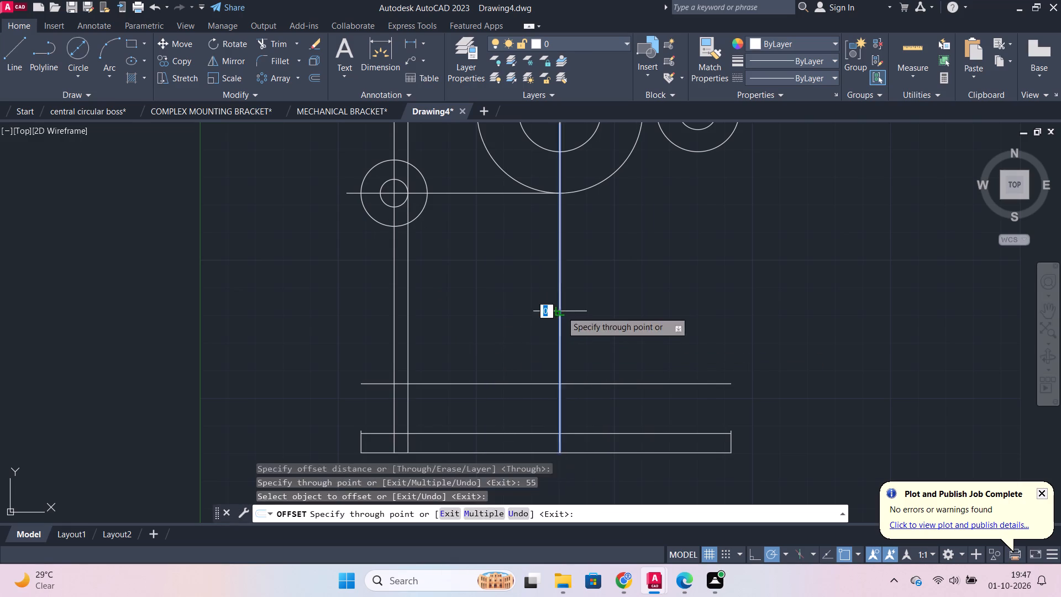
{"action": "type", "text": "55"}
{"action": "key", "text": "Return"}
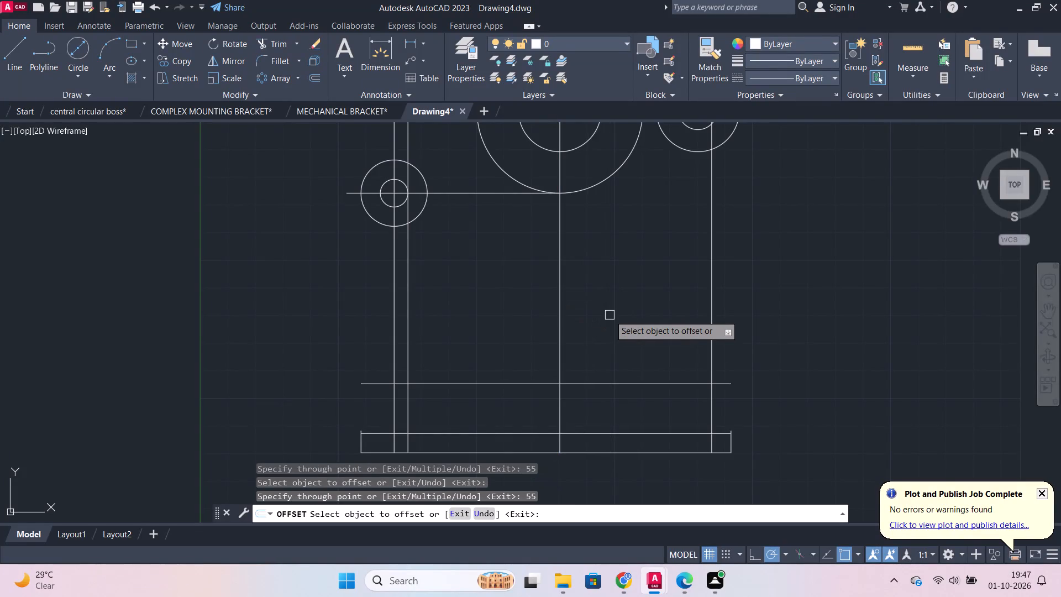
{"action": "key", "text": "grave"}
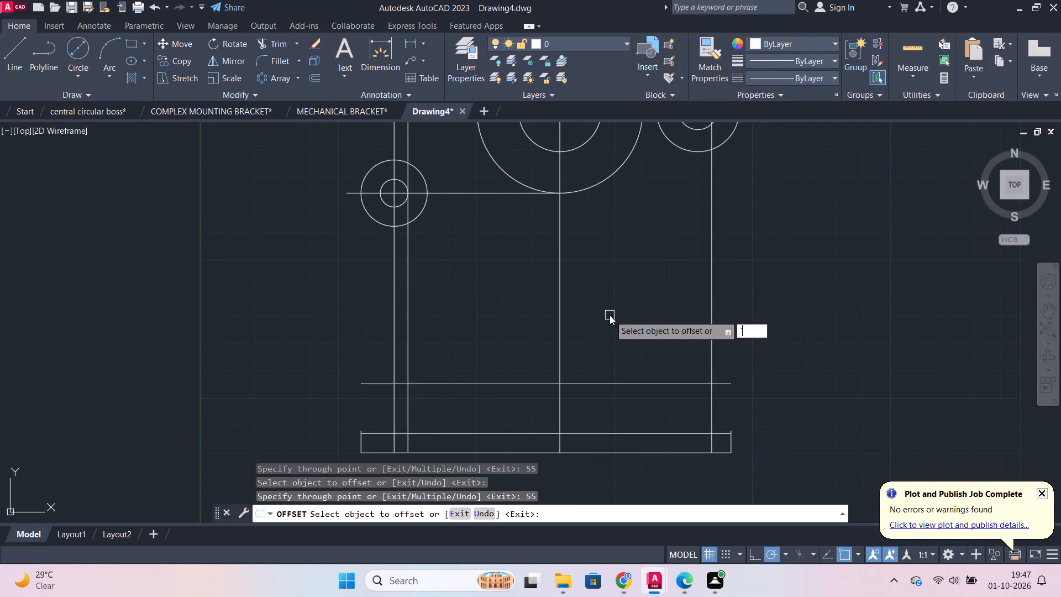
{"action": "key", "text": "Escape"}
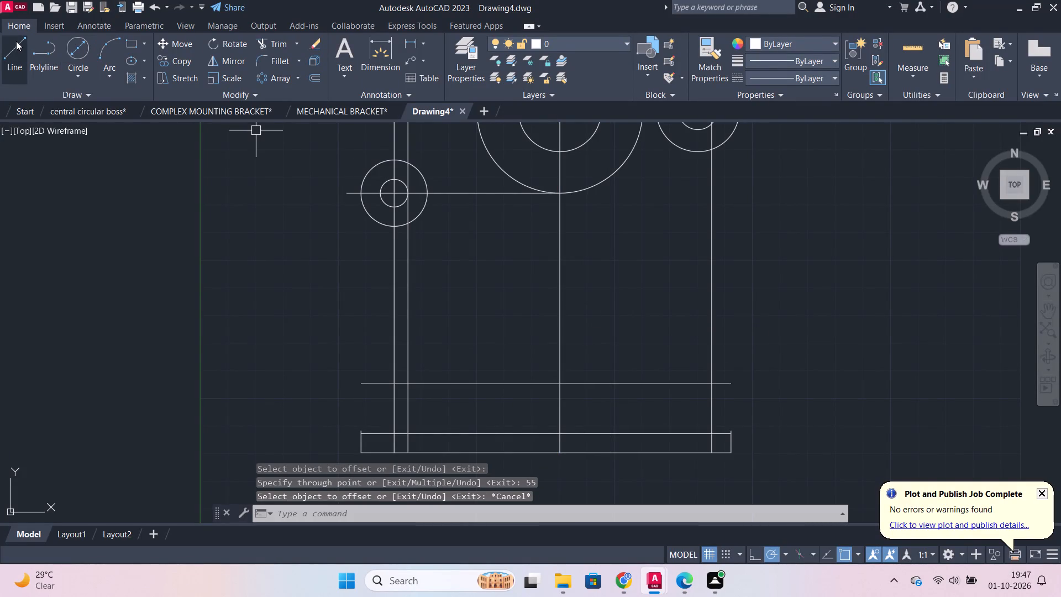
Draw a line from the left 55 offset line's foot on the base line, tangent to the central boss's outer circle.
{"action": "left_click", "coordinate": [16, 41]}
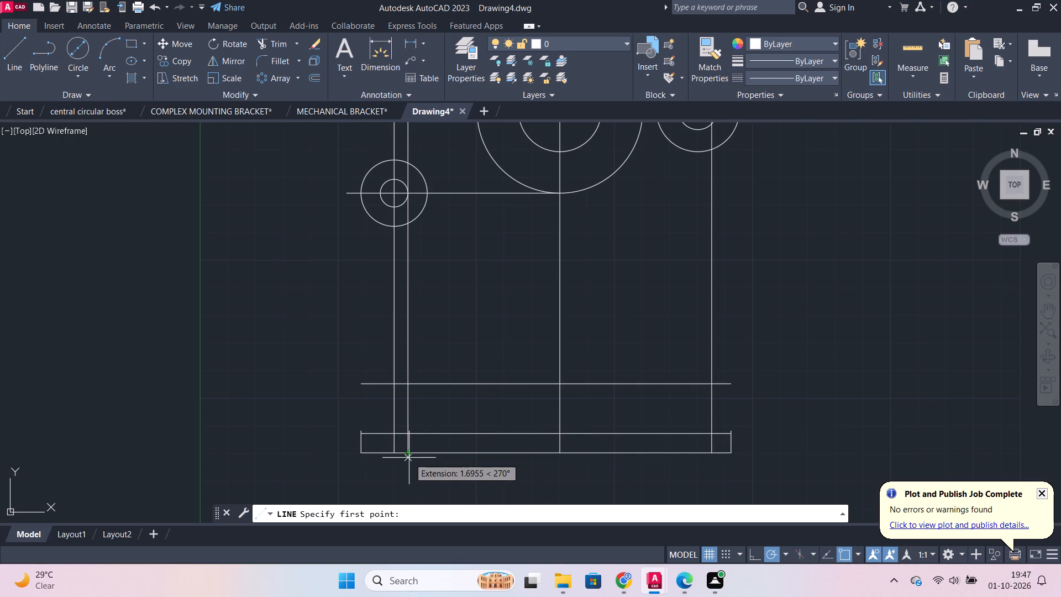
{"action": "left_click", "coordinate": [409, 455]}
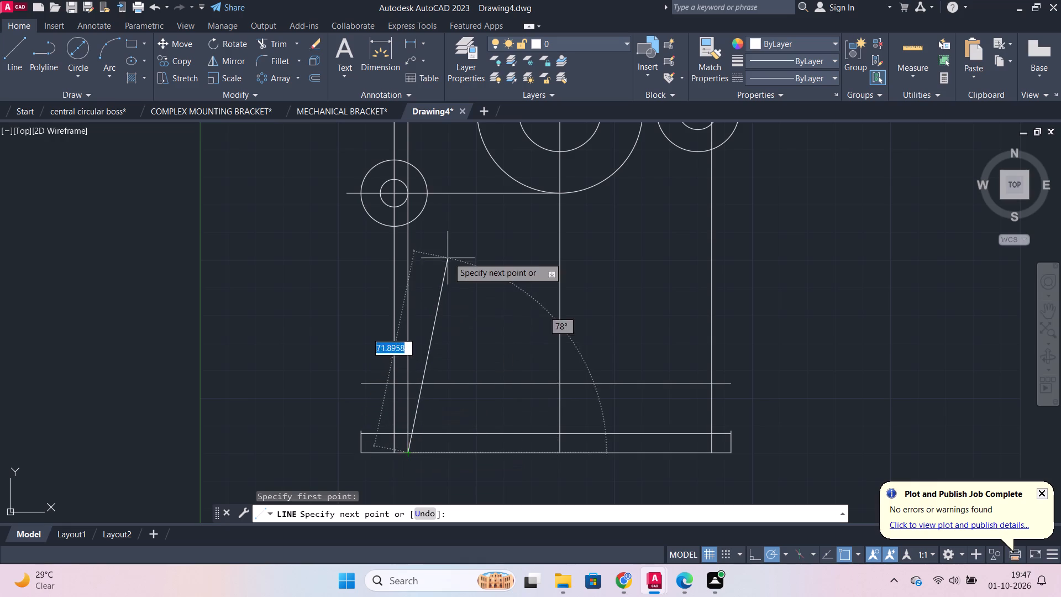
{"action": "scroll", "coordinate": [448, 257], "scroll_direction": "down", "scroll_amount": 1}
{"action": "middle_click_drag", "start_coordinate": [458, 276], "coordinate": [414, 403]}
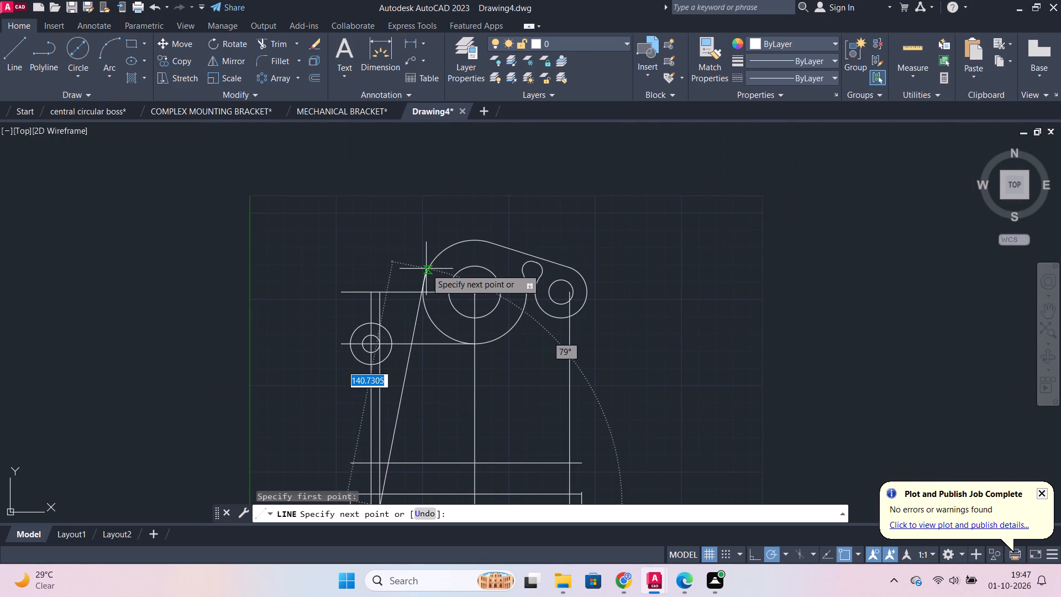
{"action": "type", "text": "TAN"}
{"action": "key", "text": "Return"}
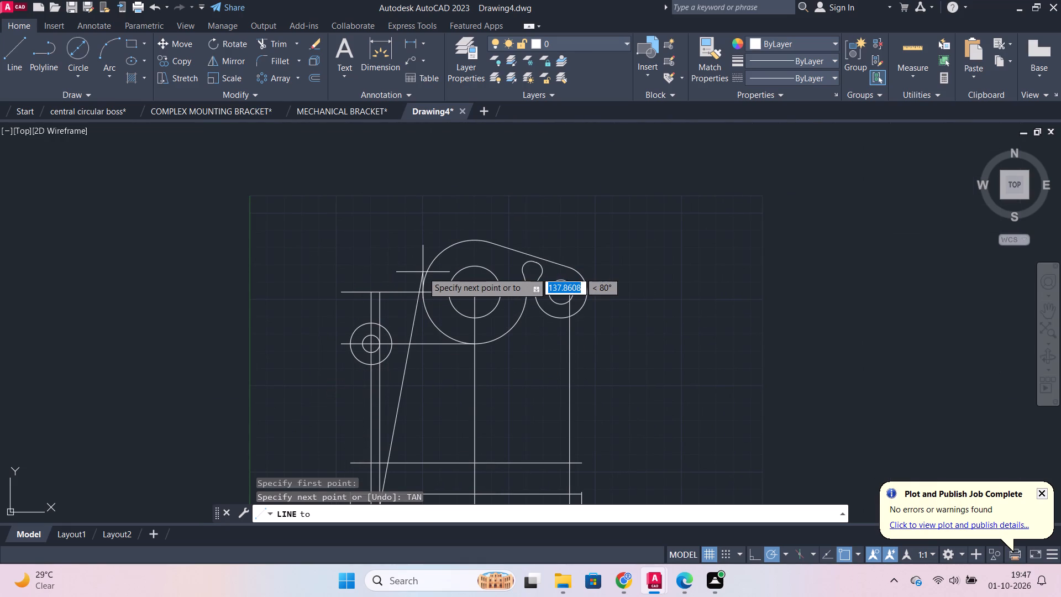
{"action": "left_click", "coordinate": [424, 273]}
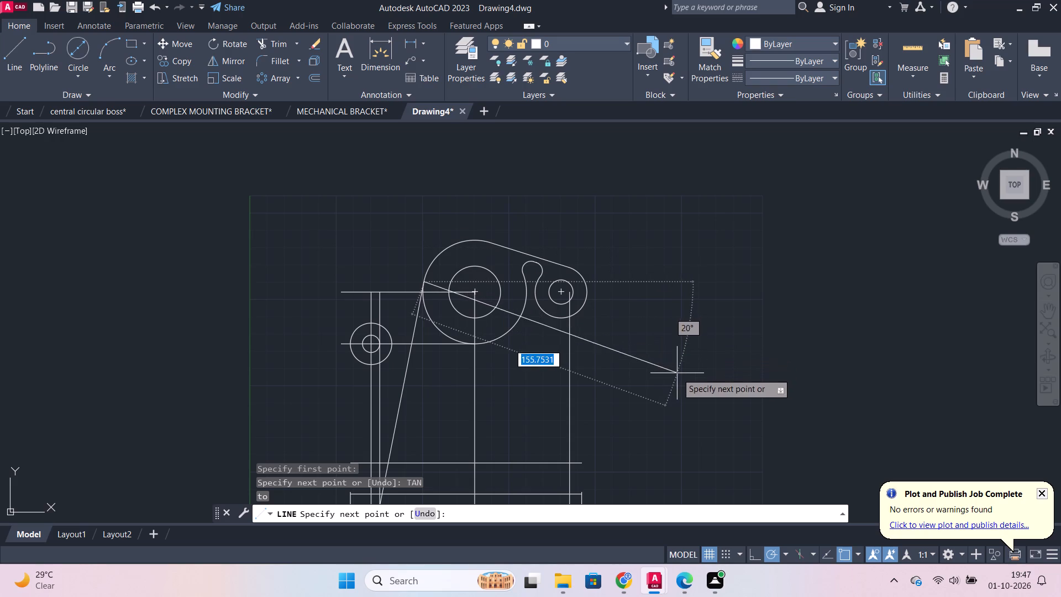
{"action": "key", "text": "Escape"}
{"action": "scroll", "coordinate": [677, 373], "scroll_direction": "down", "scroll_amount": 2}
{"action": "scroll", "coordinate": [671, 381], "scroll_direction": "up", "scroll_amount": 2}
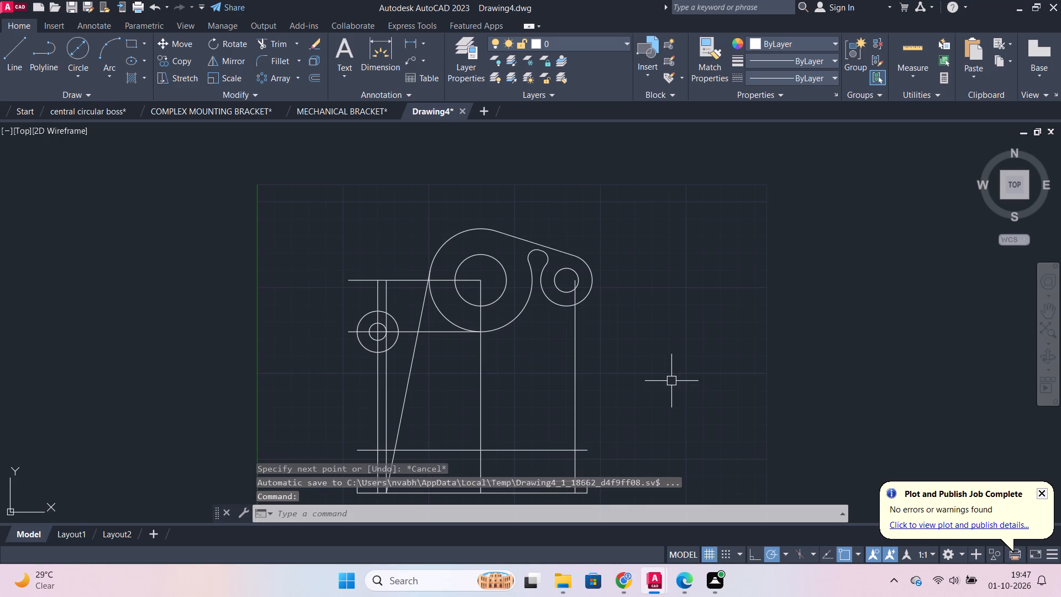
Draw a line tangent to the central boss's outer circle, ending where the right 55 offset line meets the base strip's upper line.
{"action": "key", "text": "l"}
{"action": "key", "text": "Return"}
{"action": "type", "text": "TAN"}
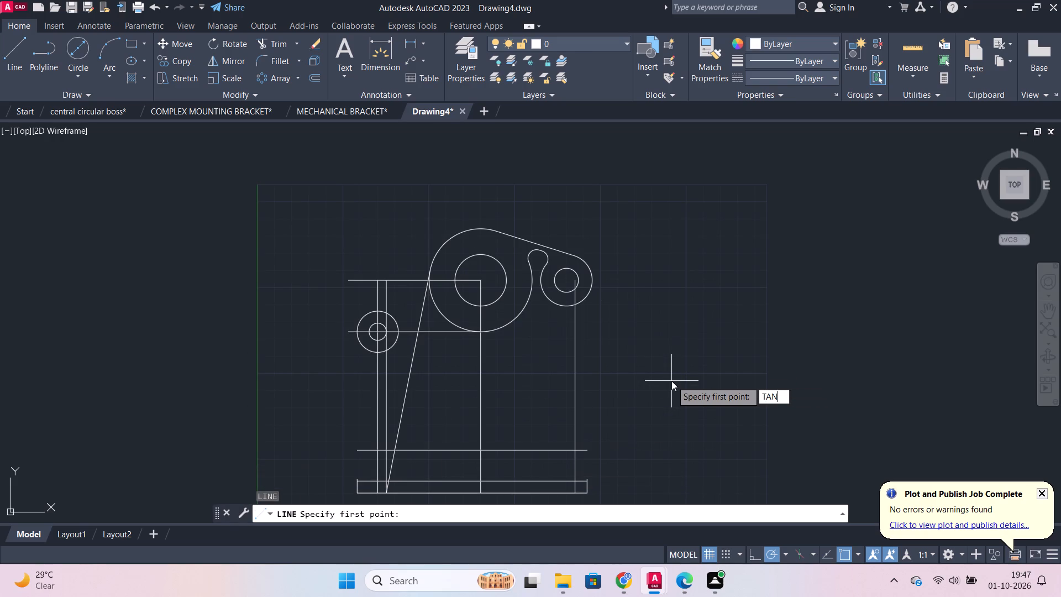
{"action": "key", "text": "Return"}
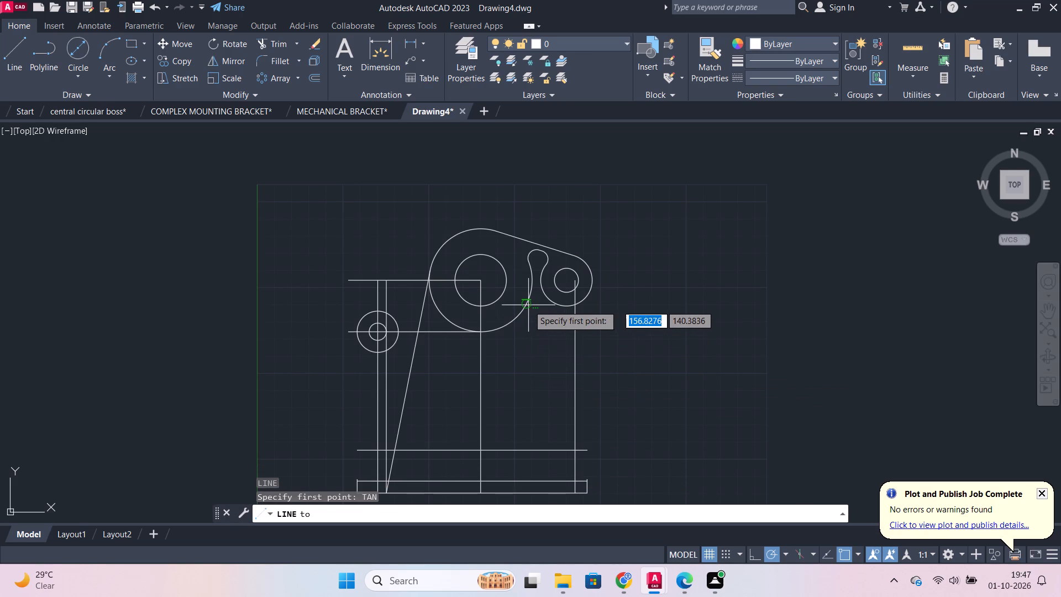
{"action": "left_click", "coordinate": [529, 302]}
{"action": "middle_click_drag", "start_coordinate": [533, 449], "coordinate": [519, 403]}
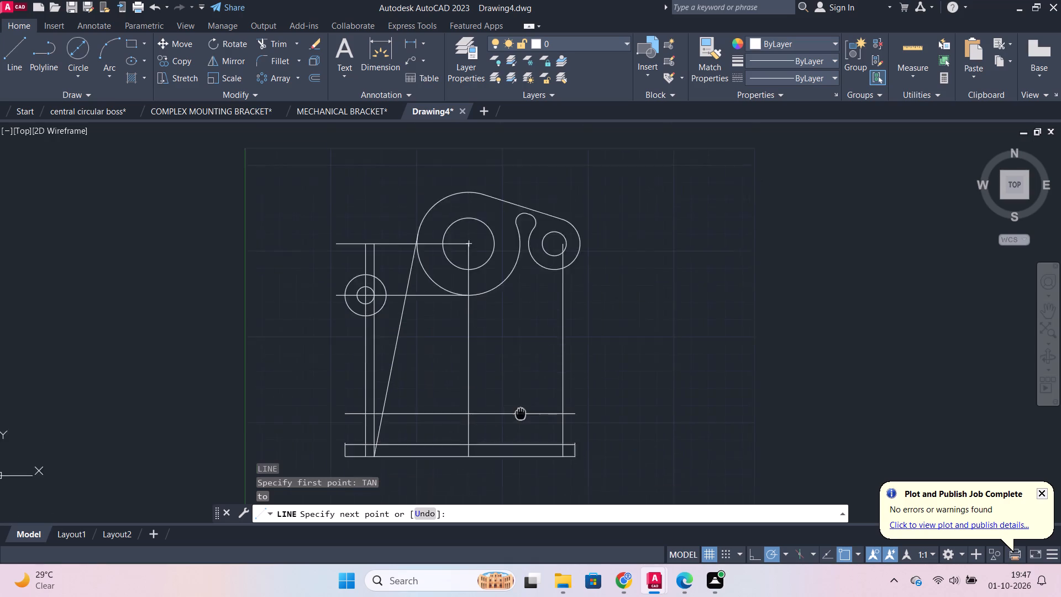
{"action": "middle_click_drag", "start_coordinate": [519, 403], "coordinate": [518, 375]}
{"action": "scroll", "coordinate": [542, 415], "scroll_direction": "up", "scroll_amount": 3}
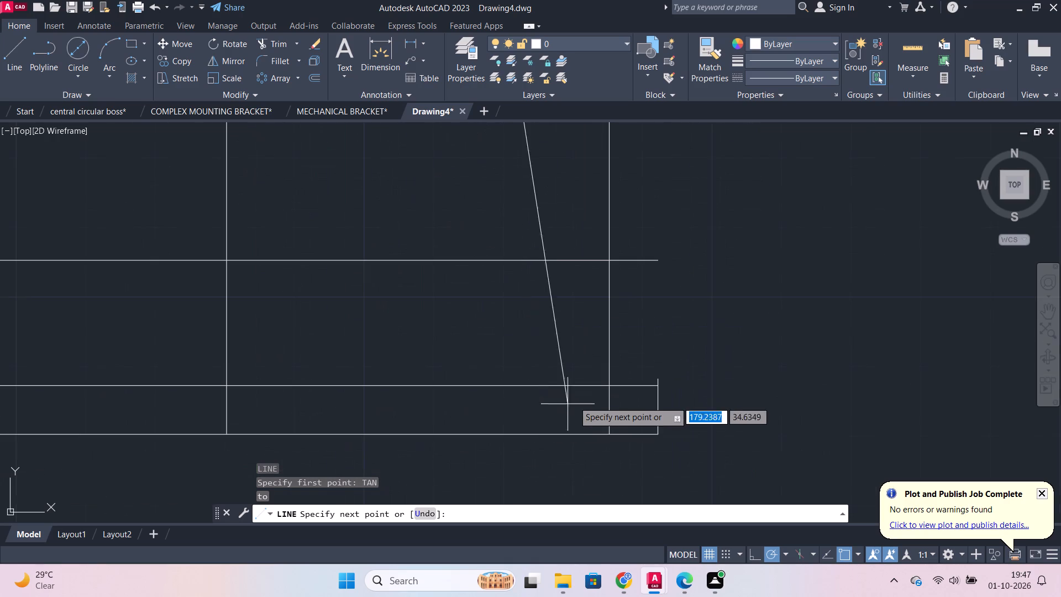
{"action": "left_click", "coordinate": [611, 387]}
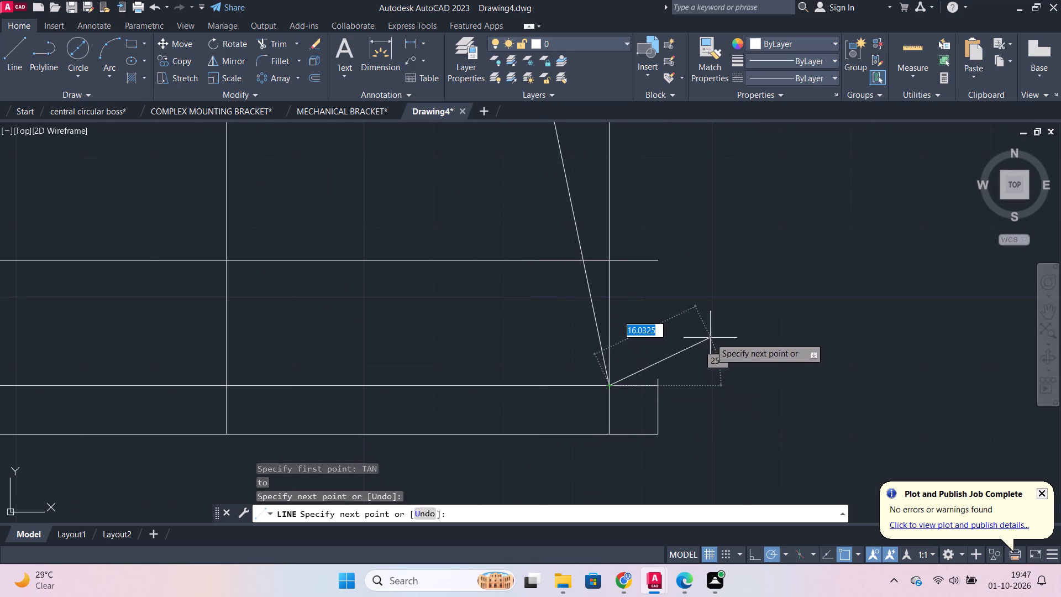
{"action": "scroll", "coordinate": [710, 338], "scroll_direction": "down", "scroll_amount": 3}
{"action": "key", "text": "Escape"}
{"action": "scroll", "coordinate": [748, 313], "scroll_direction": "up", "scroll_amount": 2}
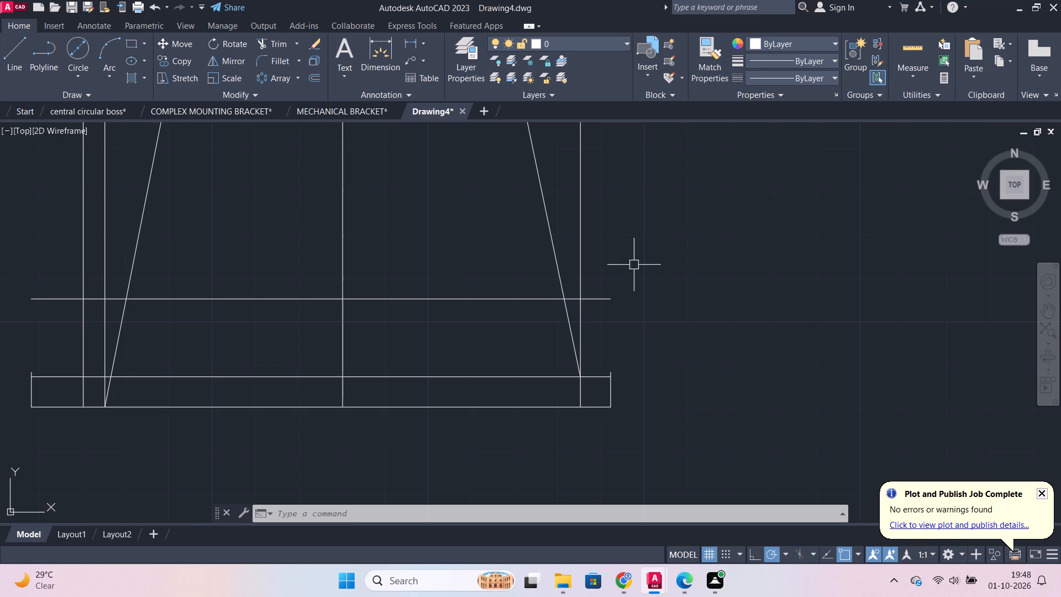
Erase the two vertical 55 offset lines and the vertical construction line through the left side boss.
{"action": "left_click", "coordinate": [577, 242]}
{"action": "scroll", "coordinate": [619, 257], "scroll_direction": "down", "scroll_amount": 3}
{"action": "scroll", "coordinate": [415, 269], "scroll_direction": "up", "scroll_amount": 2}
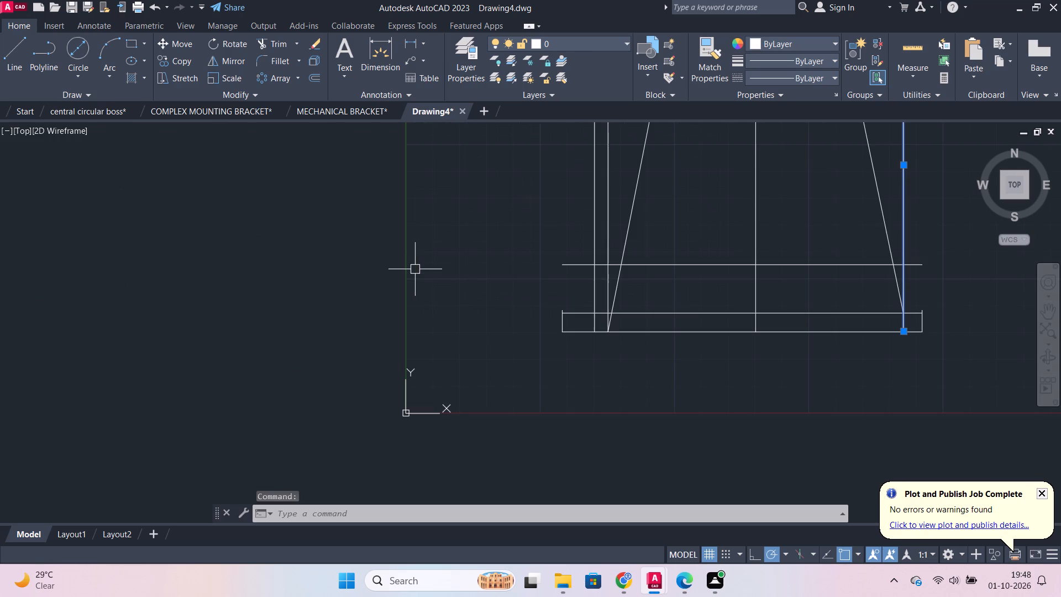
{"action": "left_click", "coordinate": [609, 212]}
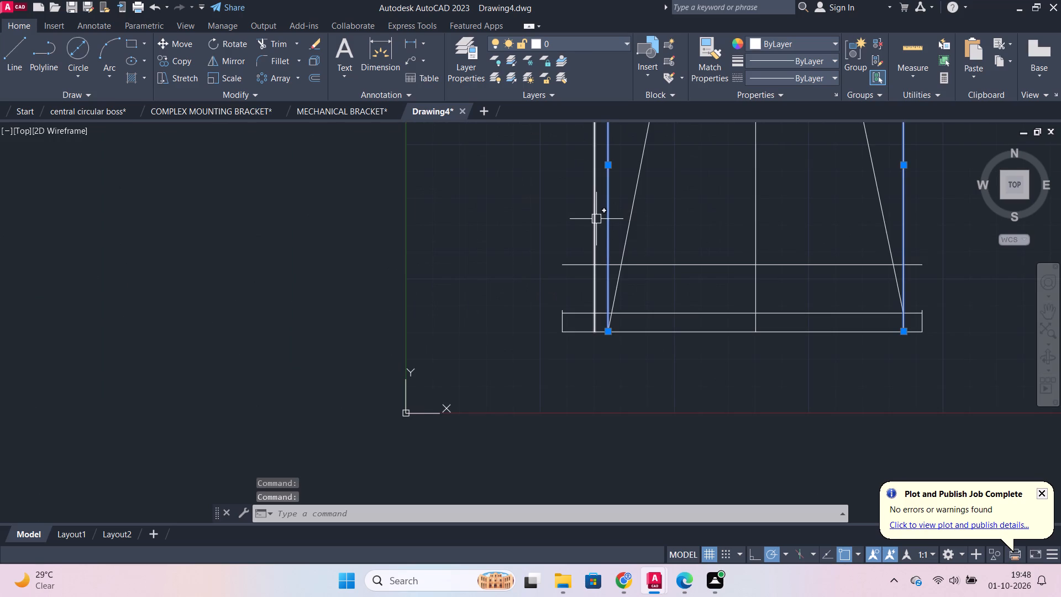
{"action": "left_click", "coordinate": [596, 220]}
{"action": "key", "text": "e"}
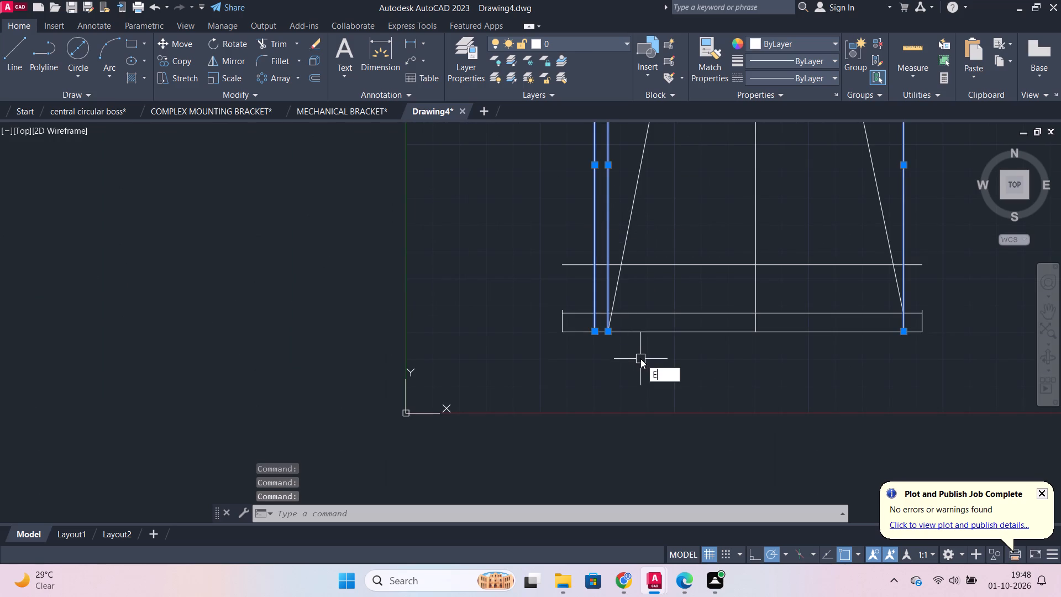
{"action": "key", "text": "Return"}
Offset the left and right slanted tangent lines 3 inward.
{"action": "scroll", "coordinate": [636, 346], "scroll_direction": "down", "scroll_amount": 1}
{"action": "middle_click_drag", "start_coordinate": [844, 296], "coordinate": [837, 337]}
{"action": "middle_click_drag", "start_coordinate": [854, 319], "coordinate": [826, 401]}
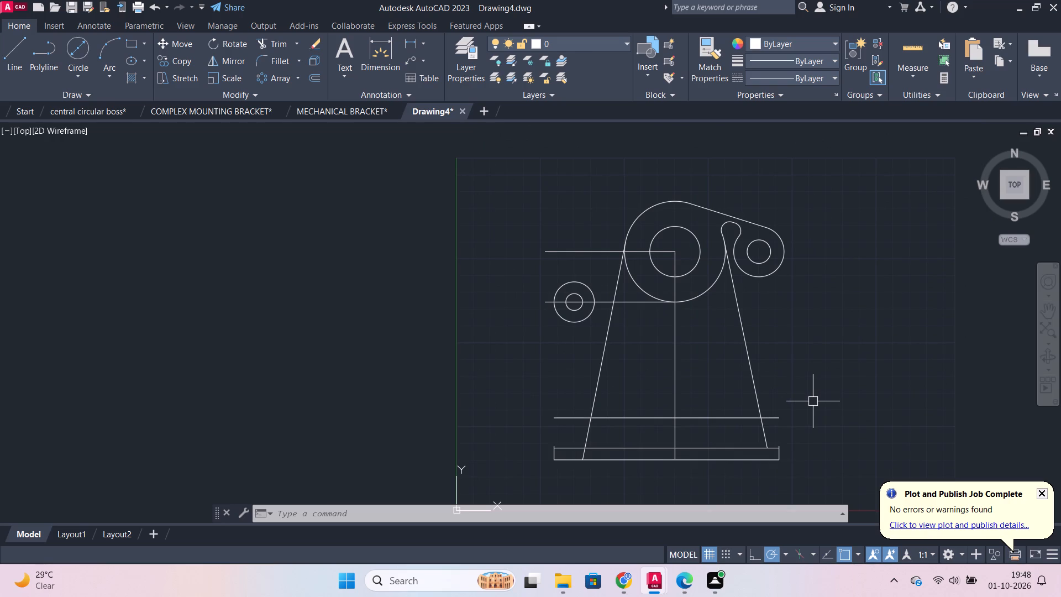
{"action": "middle_click_drag", "start_coordinate": [806, 400], "coordinate": [768, 362]}
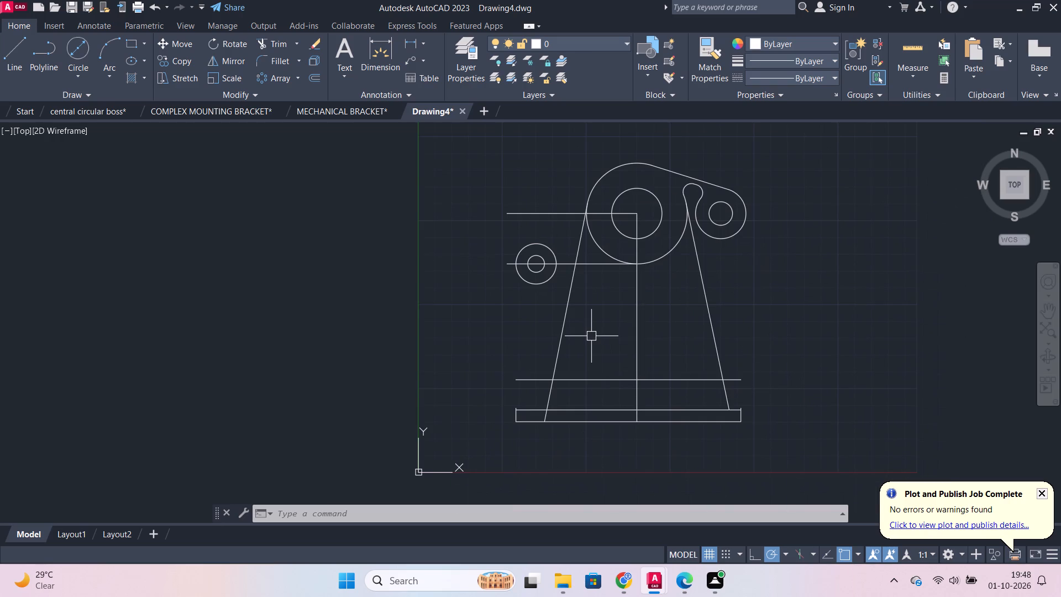
{"action": "scroll", "coordinate": [585, 329], "scroll_direction": "up", "scroll_amount": 1}
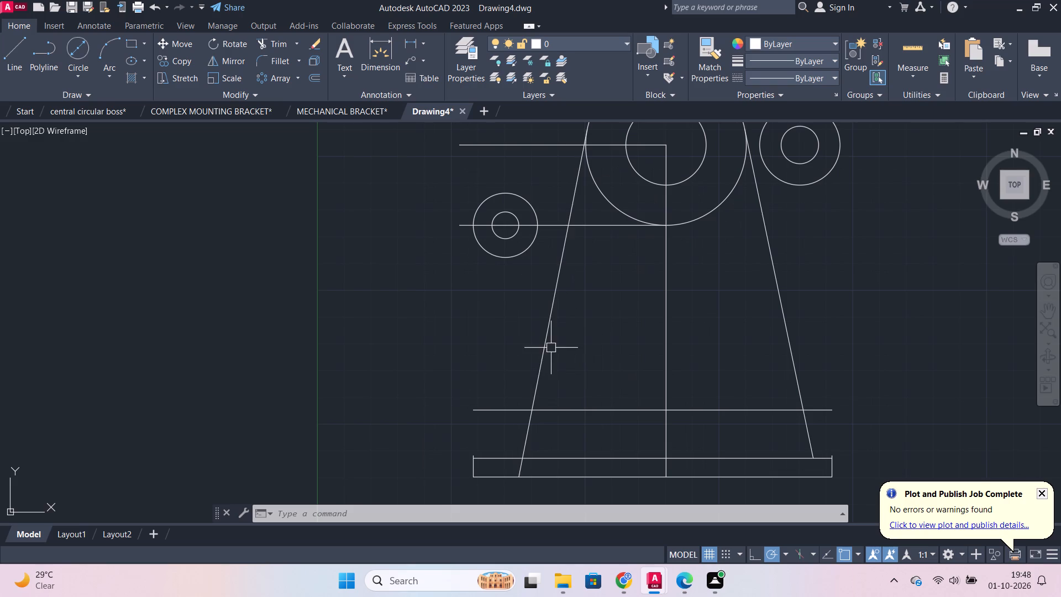
{"action": "left_click", "coordinate": [547, 347]}
{"action": "key", "text": "o"}
{"action": "key", "text": "Return"}
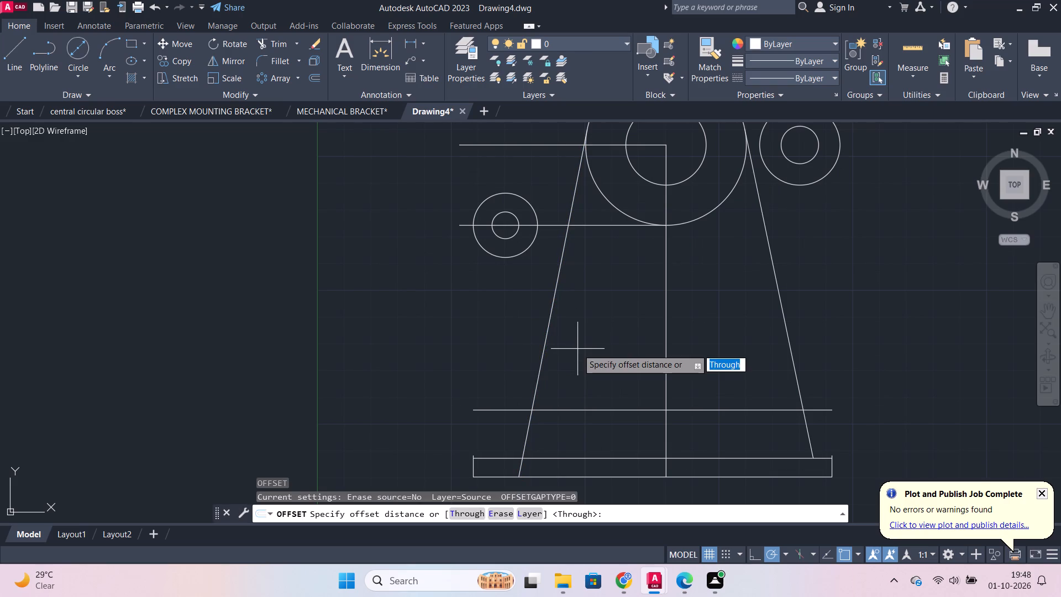
{"action": "key", "text": "Return"}
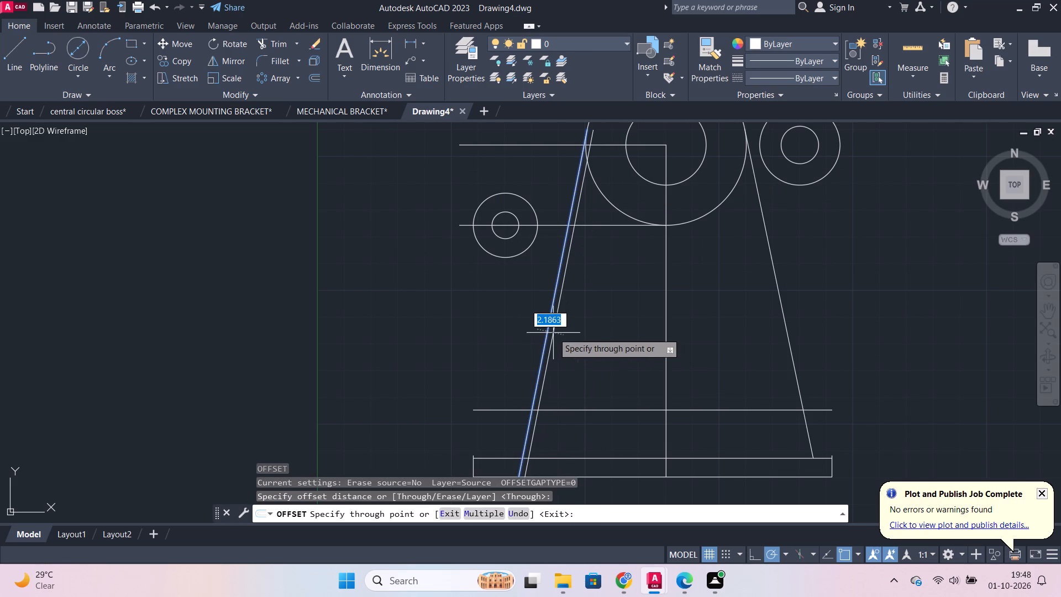
{"action": "type", "text": "33"}
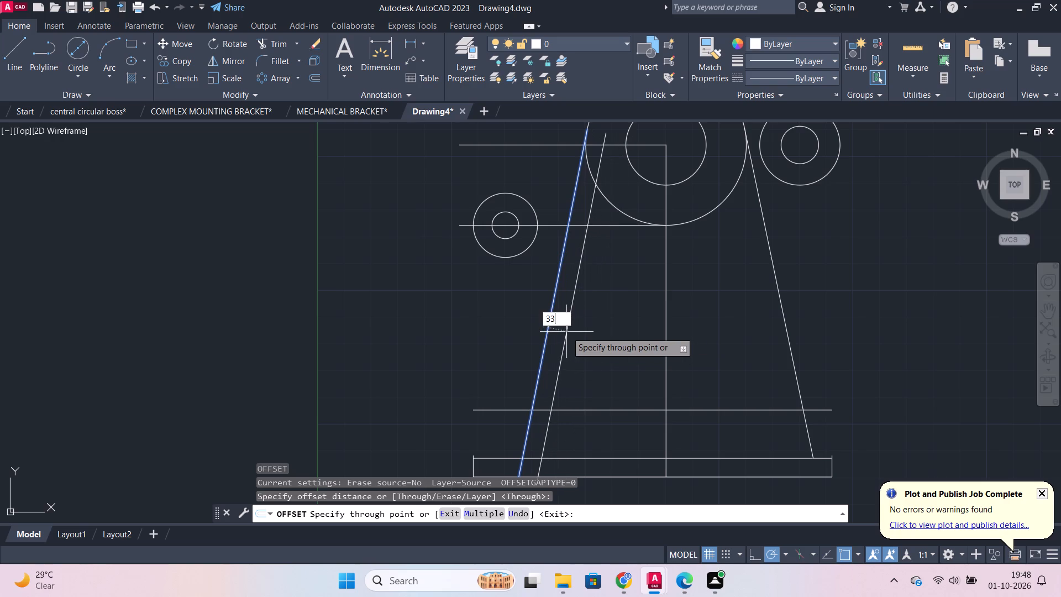
{"action": "key", "text": "Return"}
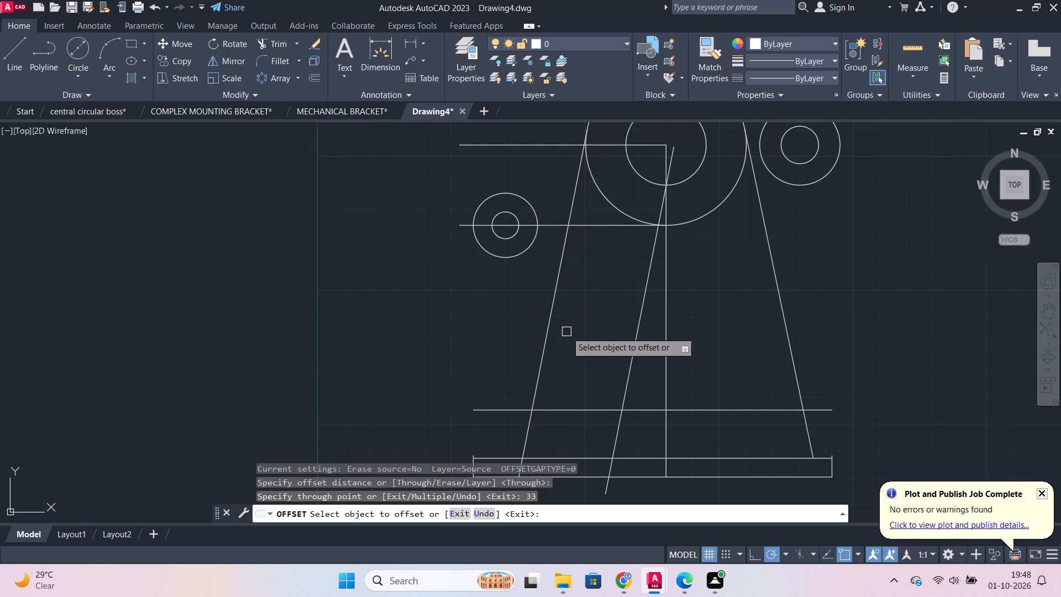
{"action": "key", "text": "ctrl+z"}
{"action": "left_click", "coordinate": [550, 325]}
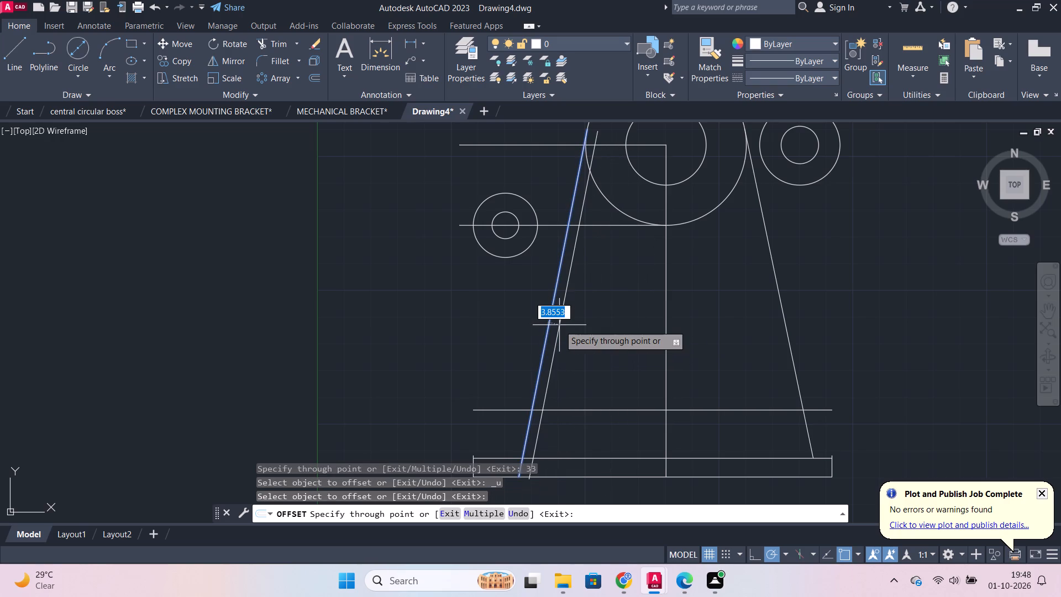
{"action": "key", "text": "3"}
{"action": "key", "text": "Return"}
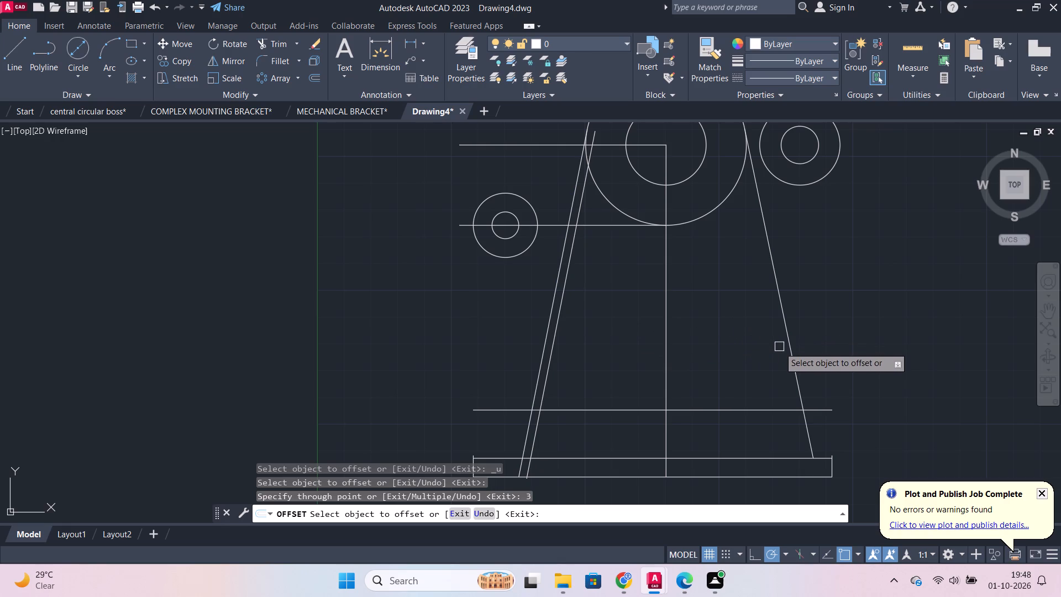
{"action": "left_click", "coordinate": [794, 356]}
{"action": "key", "text": "3"}
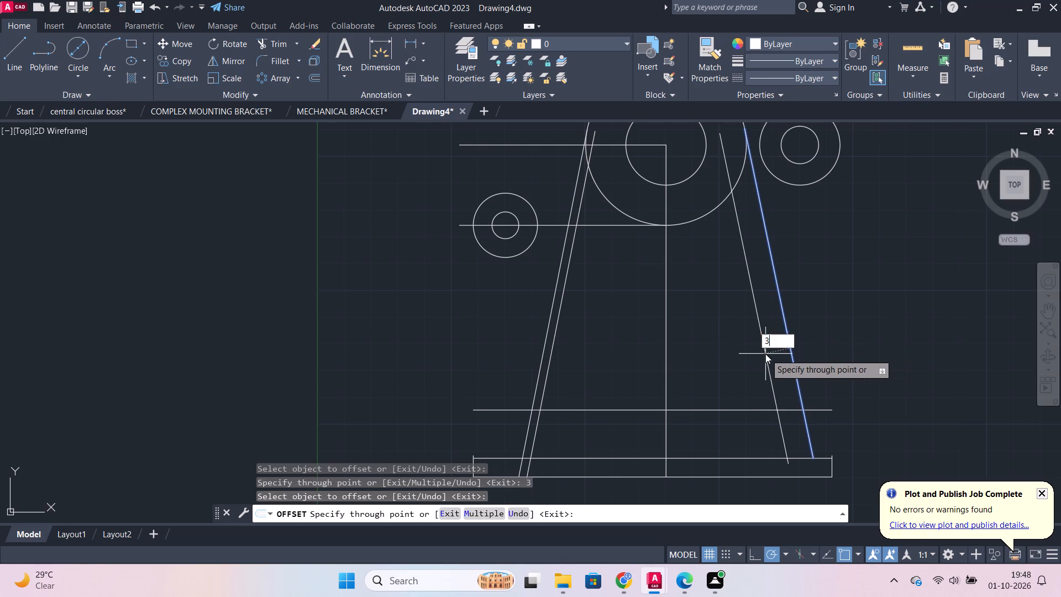
{"action": "key", "text": "Return"}
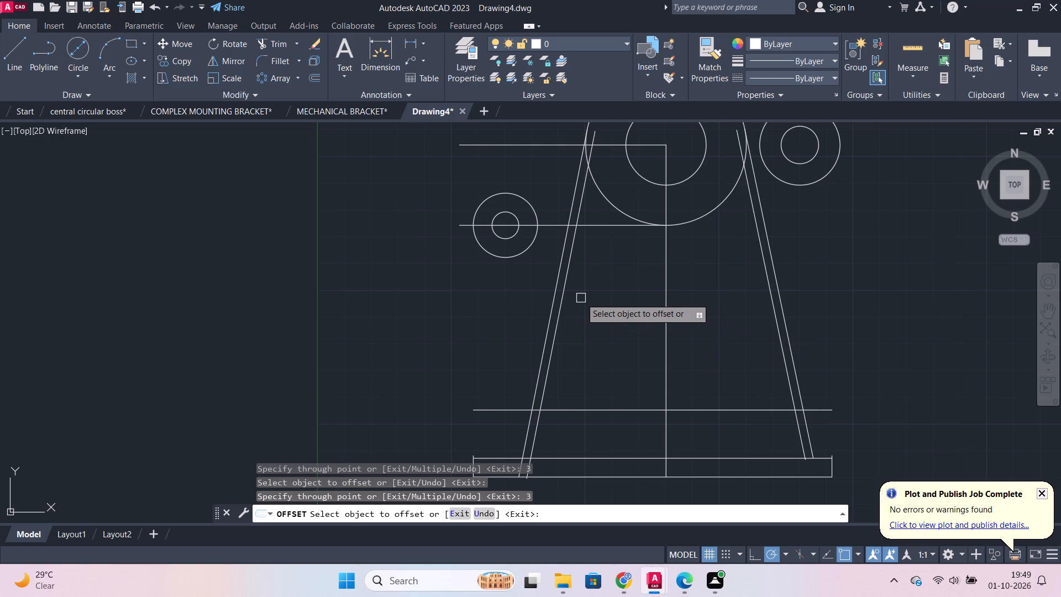
Offset each inner slanted line a further 18 inward, toward the vertical centre line.
{"action": "left_click", "coordinate": [560, 334]}
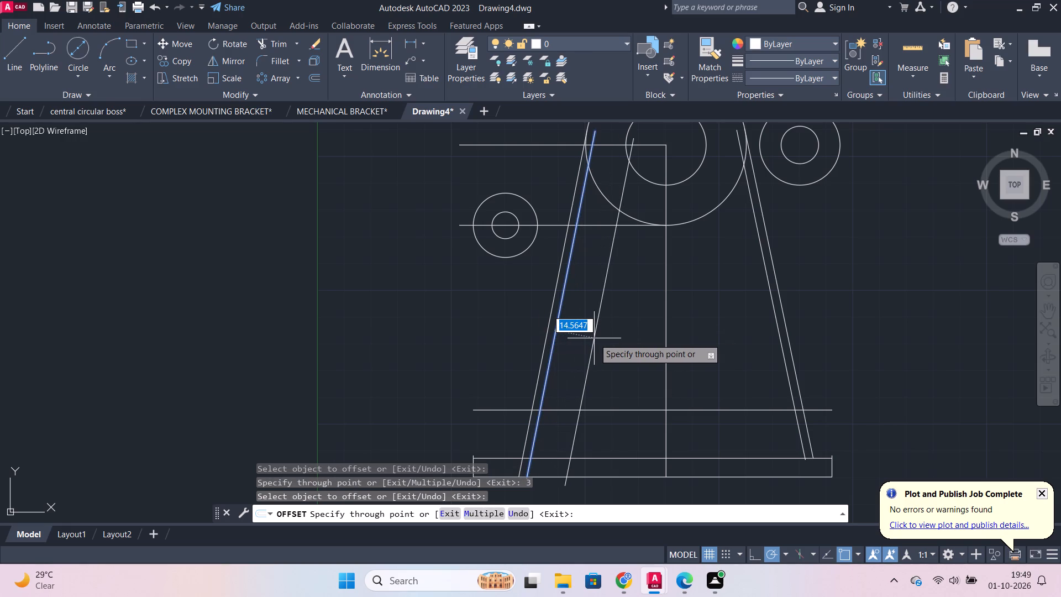
{"action": "type", "text": "18"}
{"action": "key", "text": "Return"}
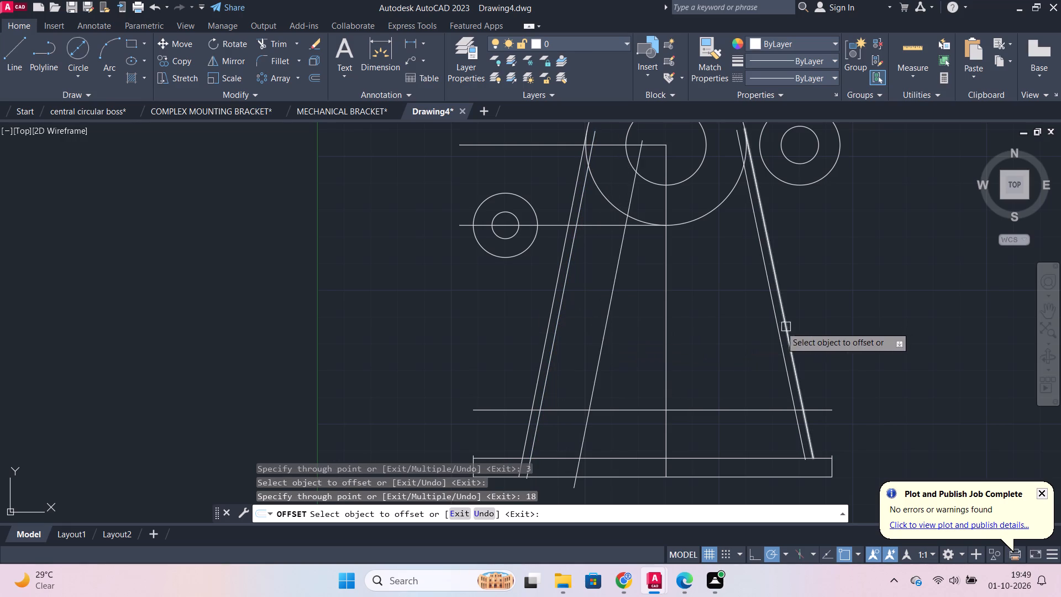
{"action": "left_click", "coordinate": [772, 317]}
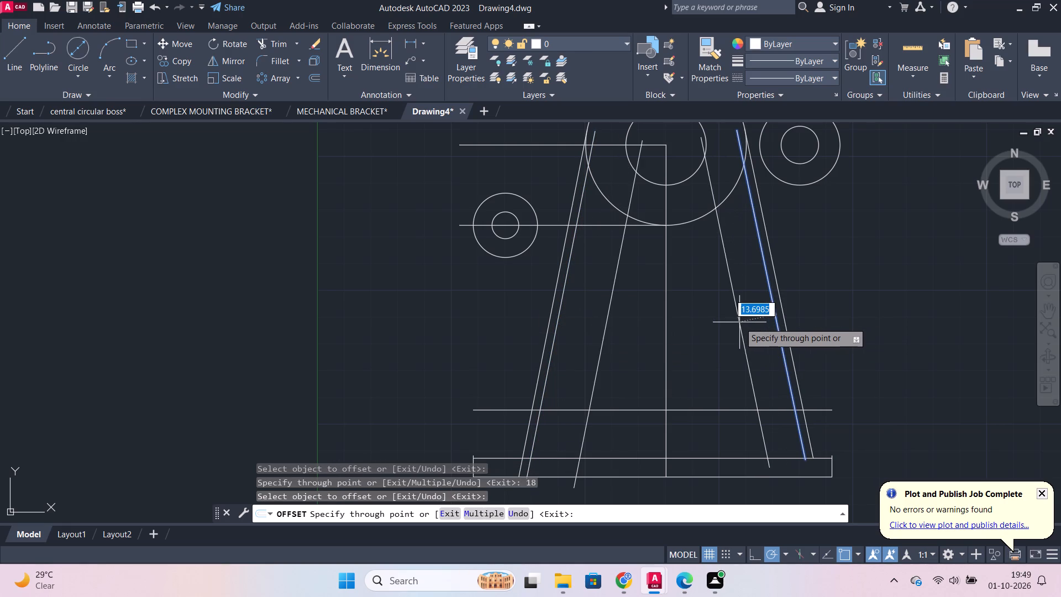
{"action": "type", "text": "18"}
{"action": "key", "text": "Return"}
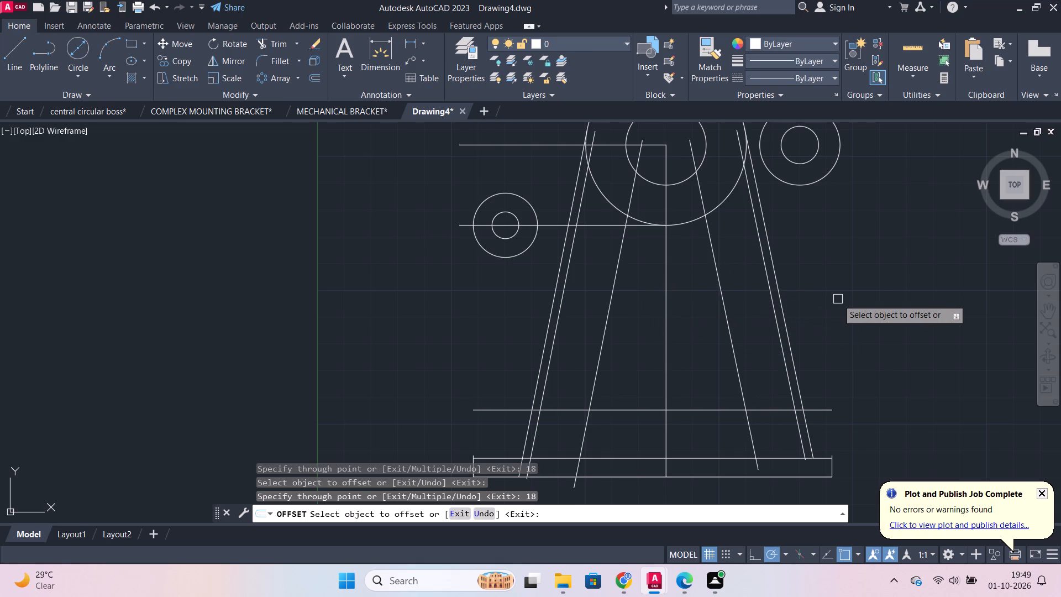
{"action": "key", "text": "Escape"}
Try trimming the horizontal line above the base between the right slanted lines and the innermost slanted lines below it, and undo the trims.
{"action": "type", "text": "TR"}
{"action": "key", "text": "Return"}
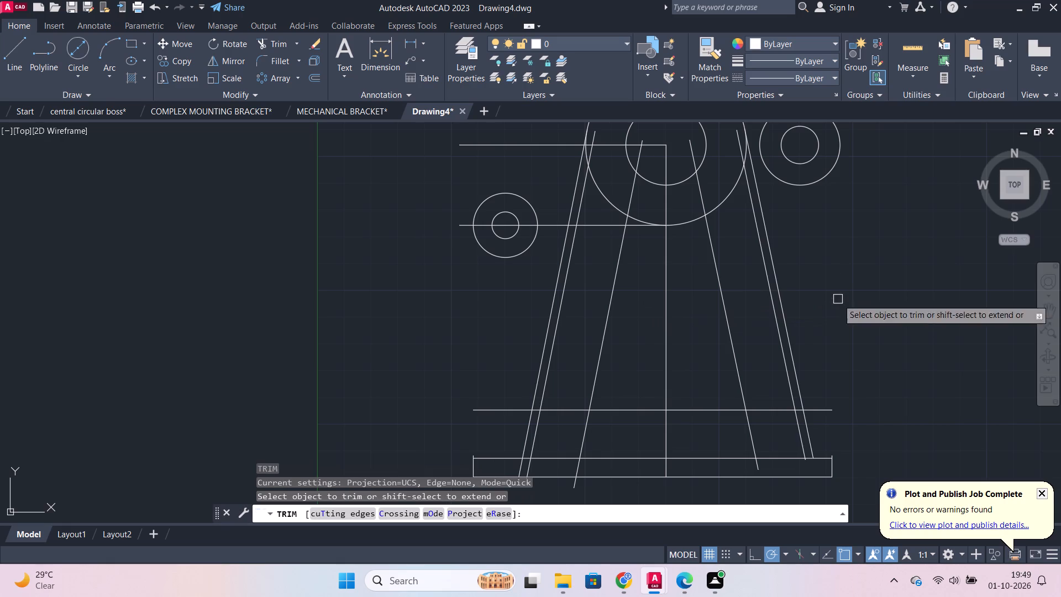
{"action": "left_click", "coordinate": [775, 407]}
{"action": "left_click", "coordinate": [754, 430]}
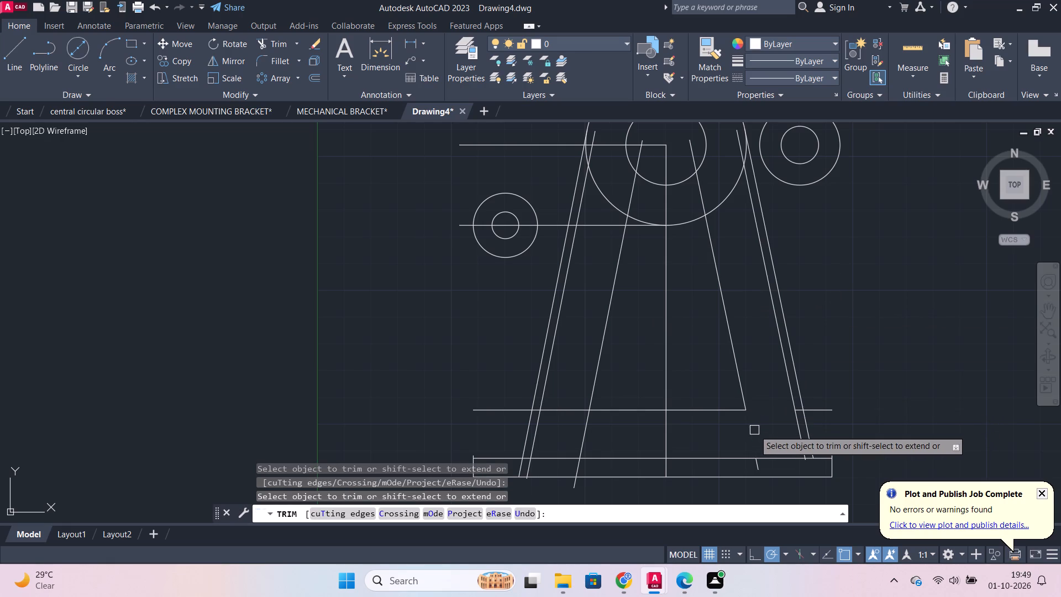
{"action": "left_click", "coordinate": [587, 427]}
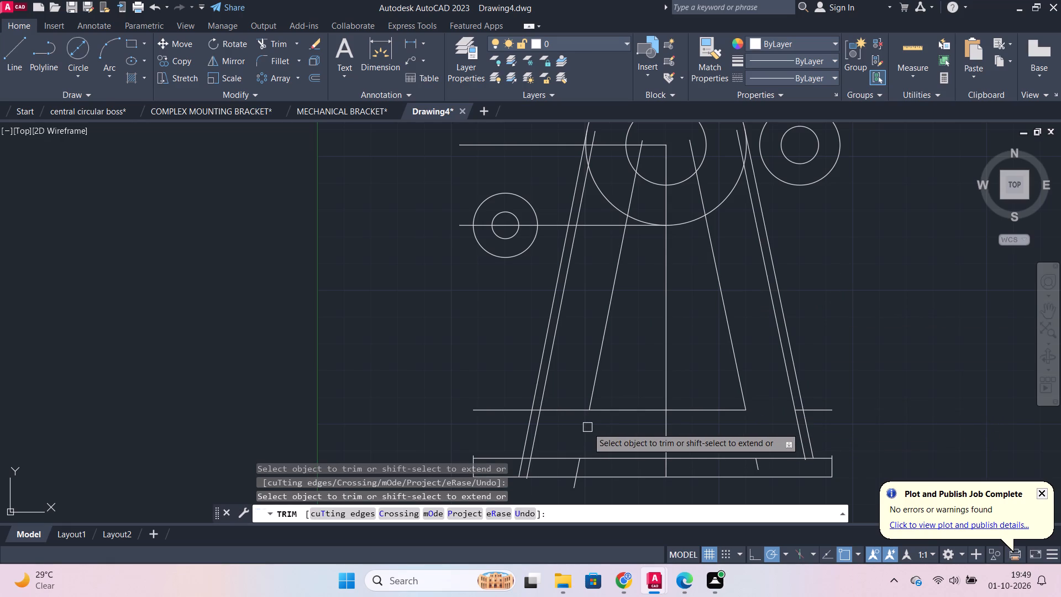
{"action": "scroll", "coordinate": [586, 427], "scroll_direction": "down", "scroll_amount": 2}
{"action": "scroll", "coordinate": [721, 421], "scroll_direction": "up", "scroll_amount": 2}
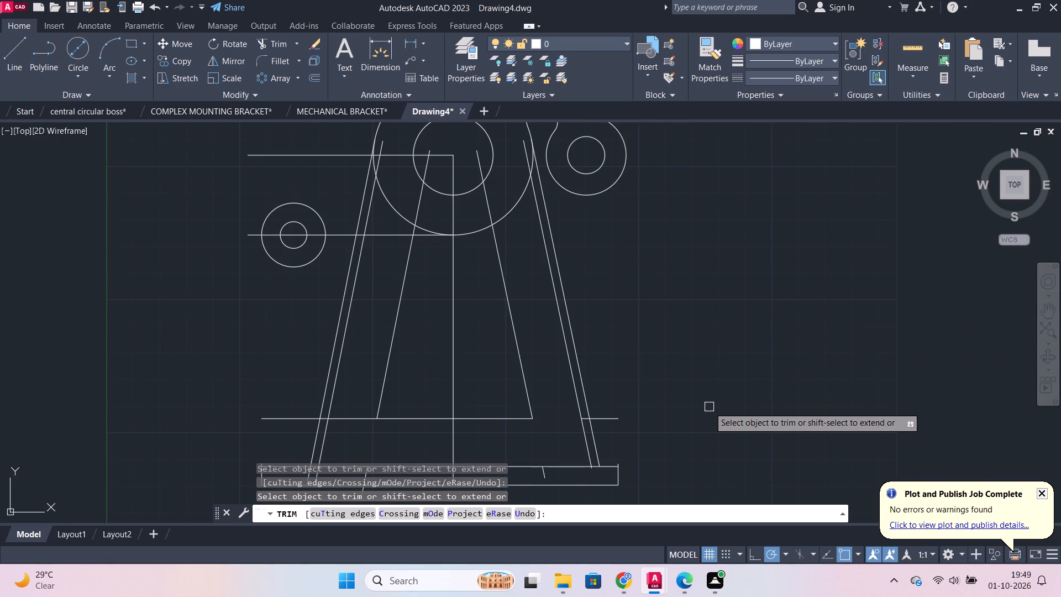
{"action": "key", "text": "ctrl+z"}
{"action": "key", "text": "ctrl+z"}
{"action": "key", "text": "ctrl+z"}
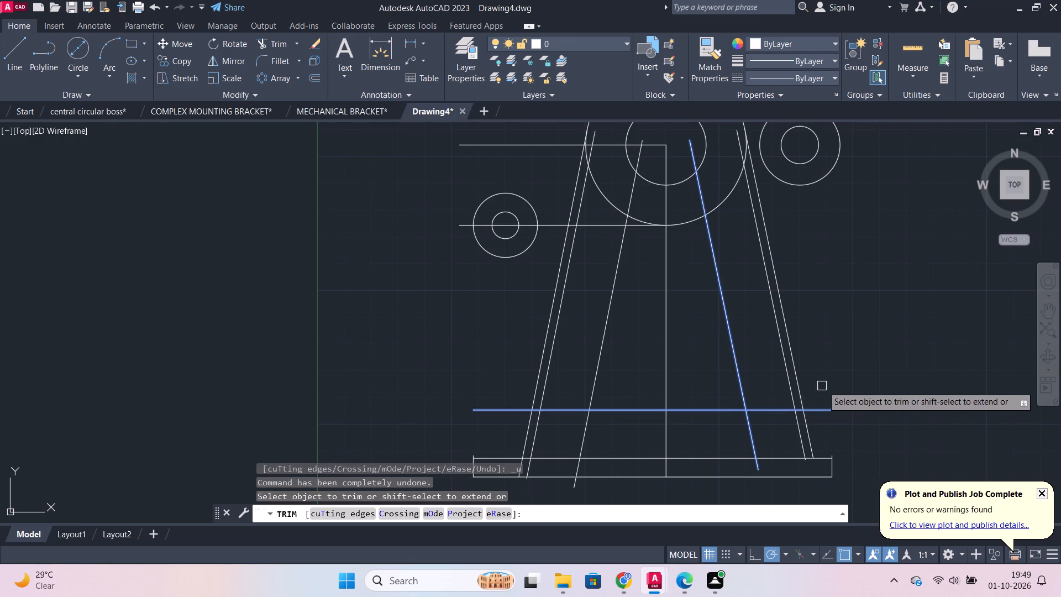
Measure the vertical distance from the left boss's horizontal centre line to the horizontal line above the base.
{"action": "key", "text": "Escape"}
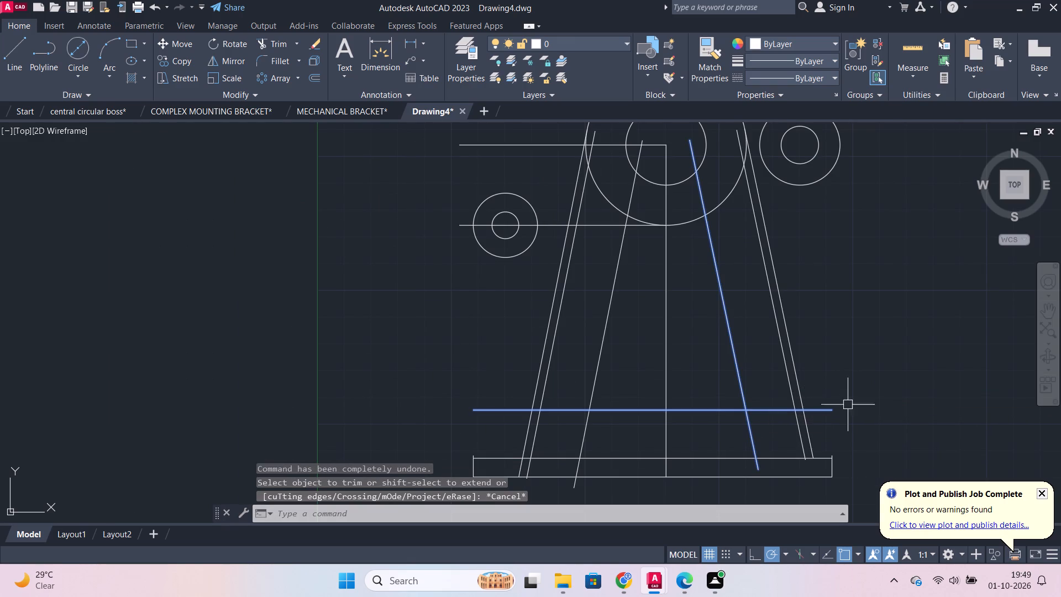
{"action": "key", "text": "Escape"}
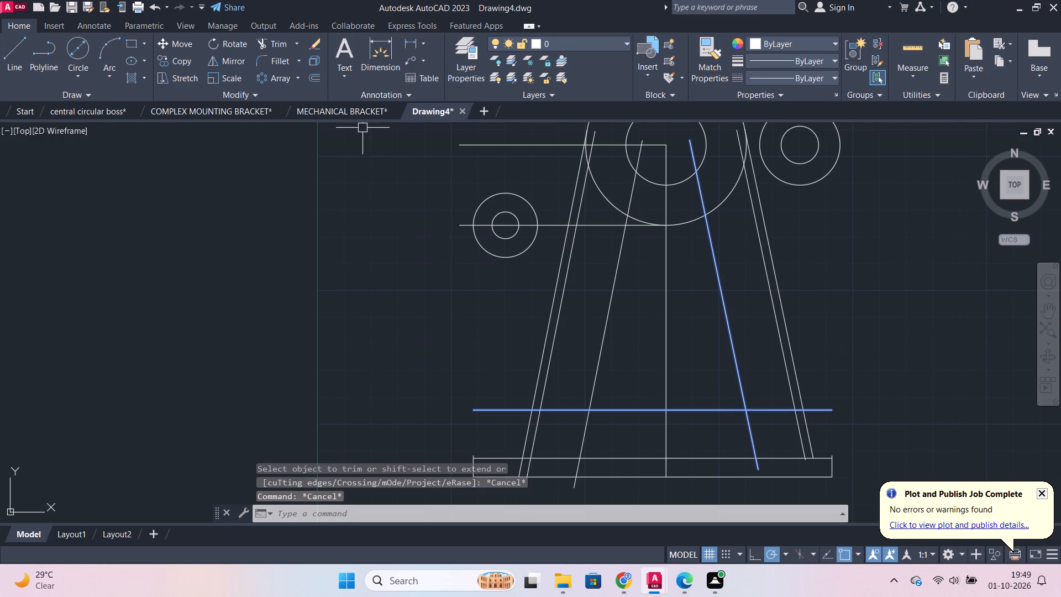
{"action": "left_click", "coordinate": [414, 39]}
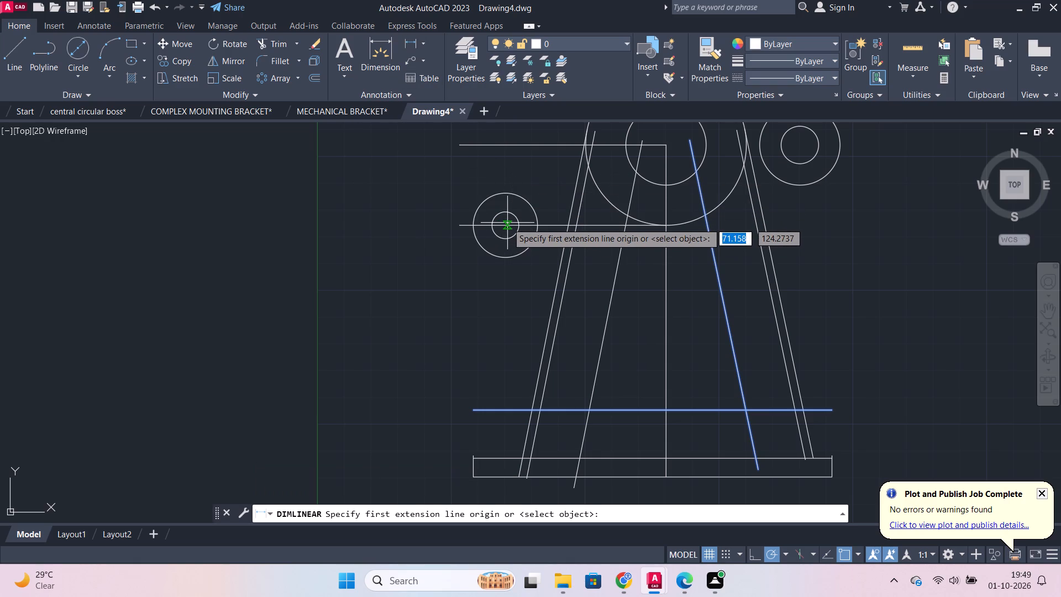
{"action": "left_click", "coordinate": [458, 227]}
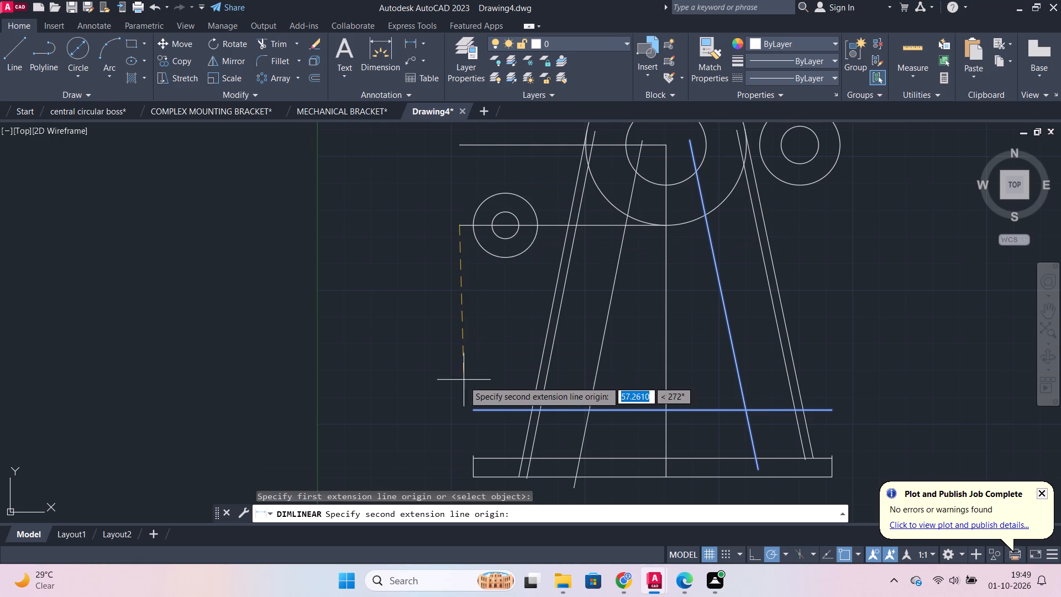
{"action": "left_click", "coordinate": [474, 412]}
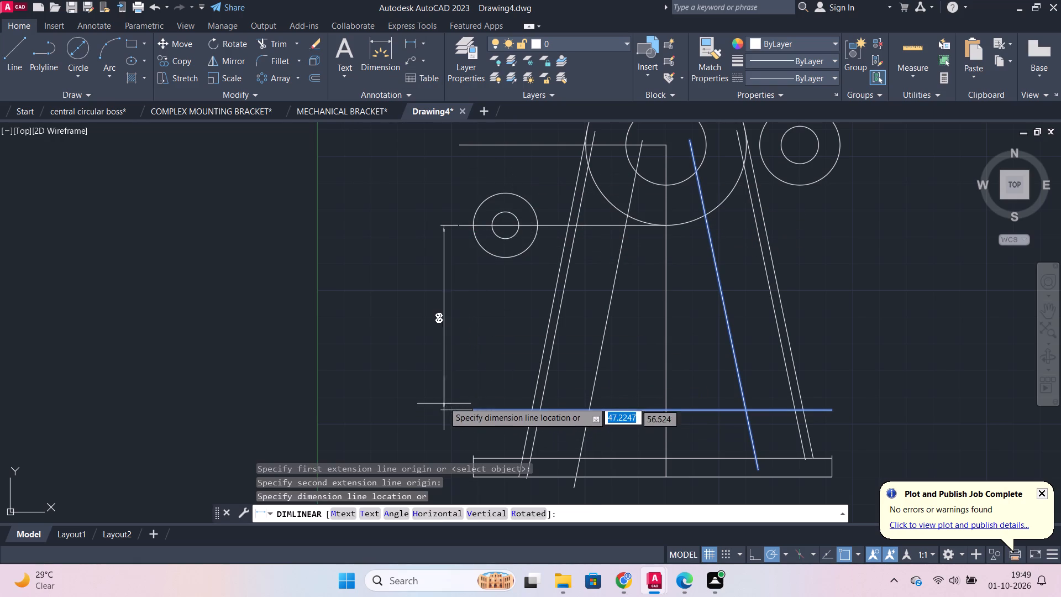
{"action": "key", "text": "Escape"}
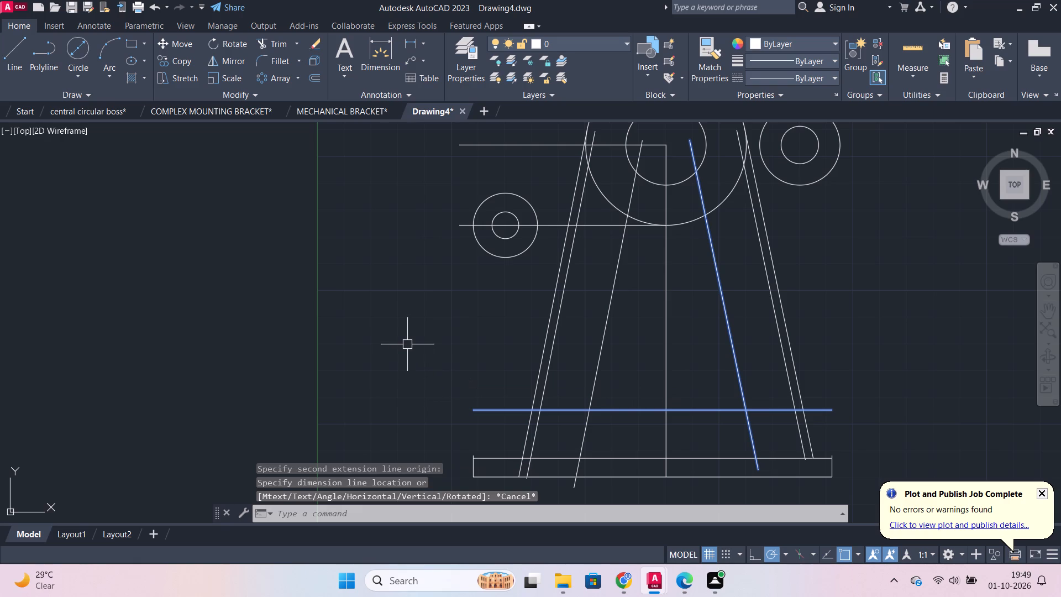
Erase the horizontal line above the base and clear the remaining selection.
{"action": "scroll", "coordinate": [441, 313], "scroll_direction": "down", "scroll_amount": 1}
{"action": "middle_click_drag", "start_coordinate": [450, 326], "coordinate": [362, 302]}
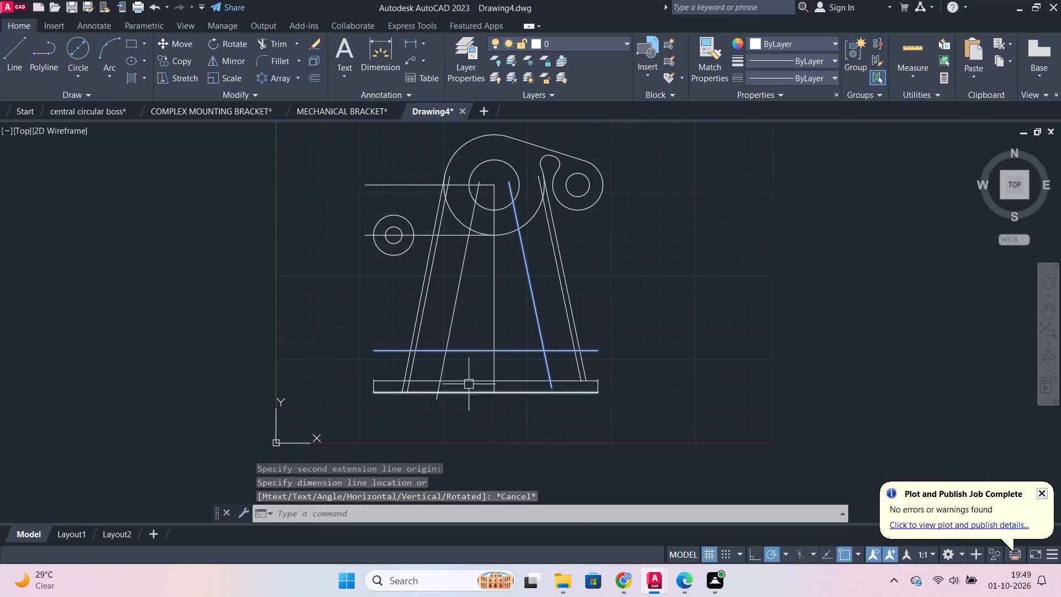
{"action": "left_click", "coordinate": [480, 351]}
{"action": "key", "text": "e"}
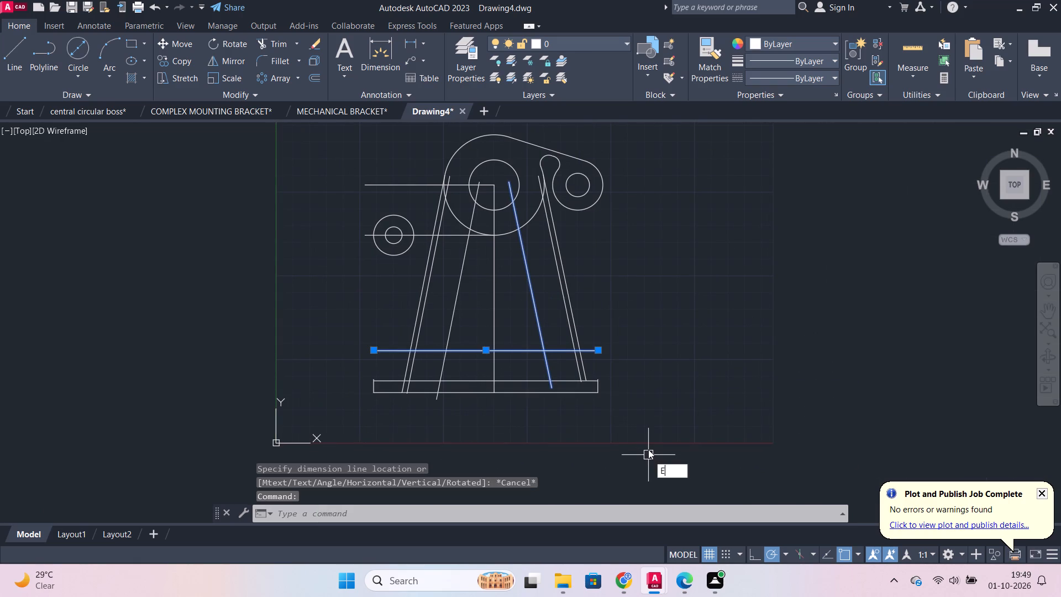
{"action": "key", "text": "Return"}
{"action": "scroll", "coordinate": [587, 351], "scroll_direction": "up", "scroll_amount": 1}
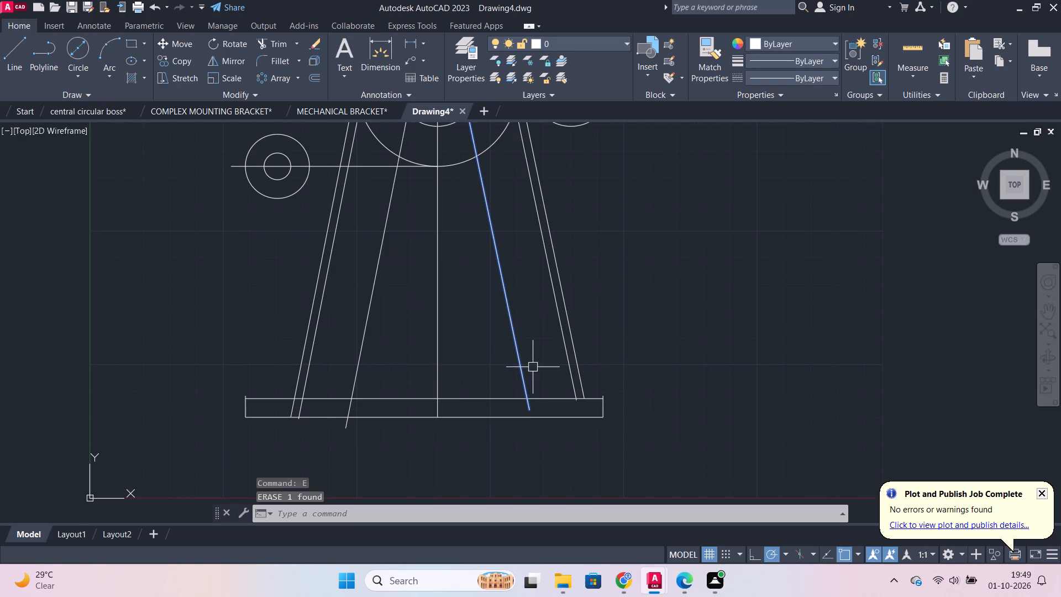
{"action": "key", "text": "ctrl+a"}
{"action": "key", "text": "Escape"}
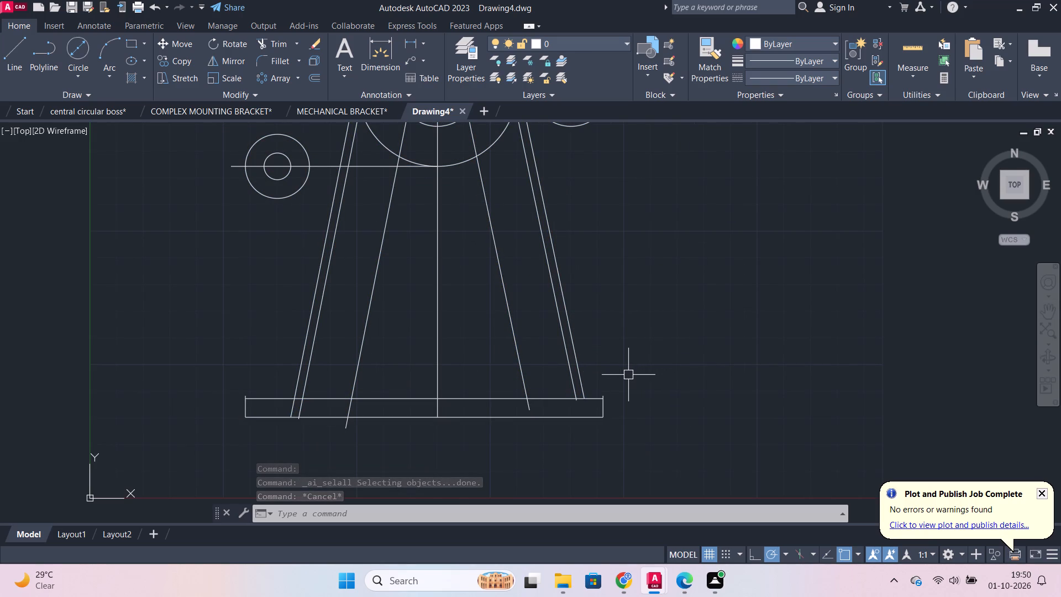
Offset the base's top edge 18 upward.
{"action": "left_click", "coordinate": [491, 400]}
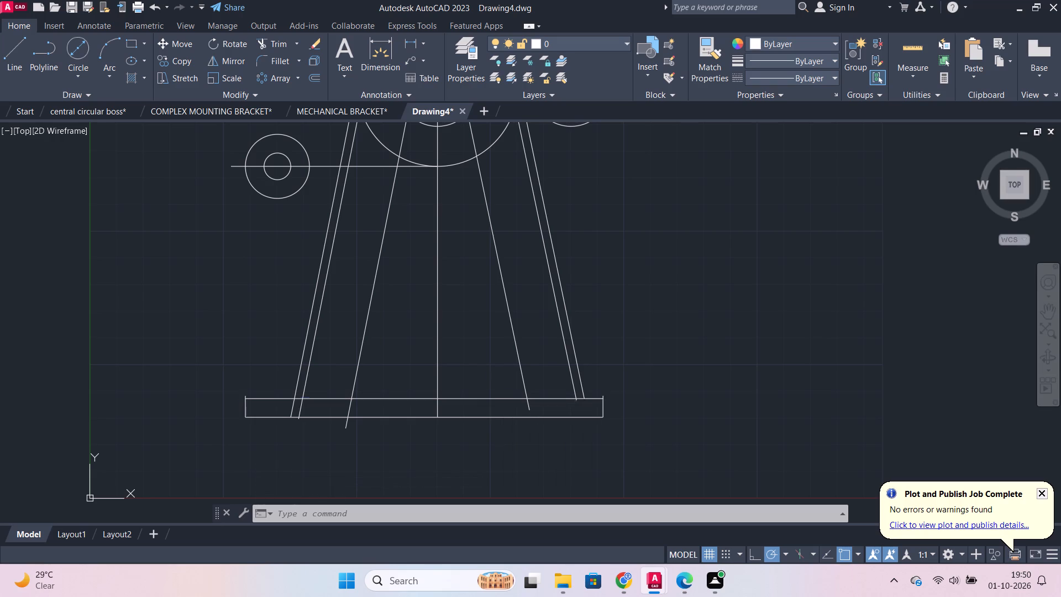
{"action": "key", "text": "o"}
{"action": "key", "text": "Return"}
{"action": "key", "text": "Return"}
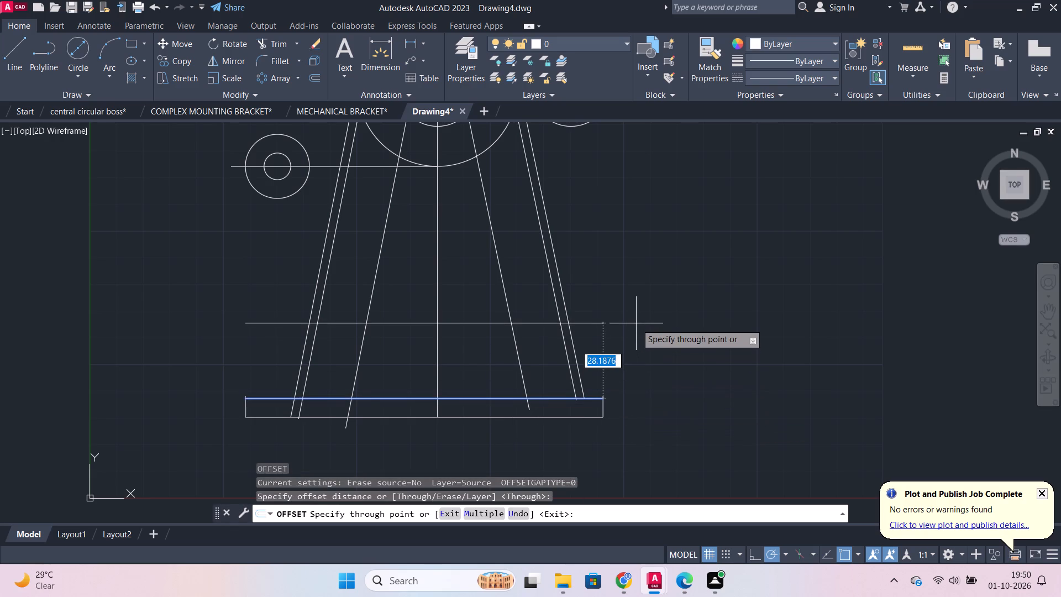
{"action": "type", "text": "18"}
{"action": "key", "text": "Return"}
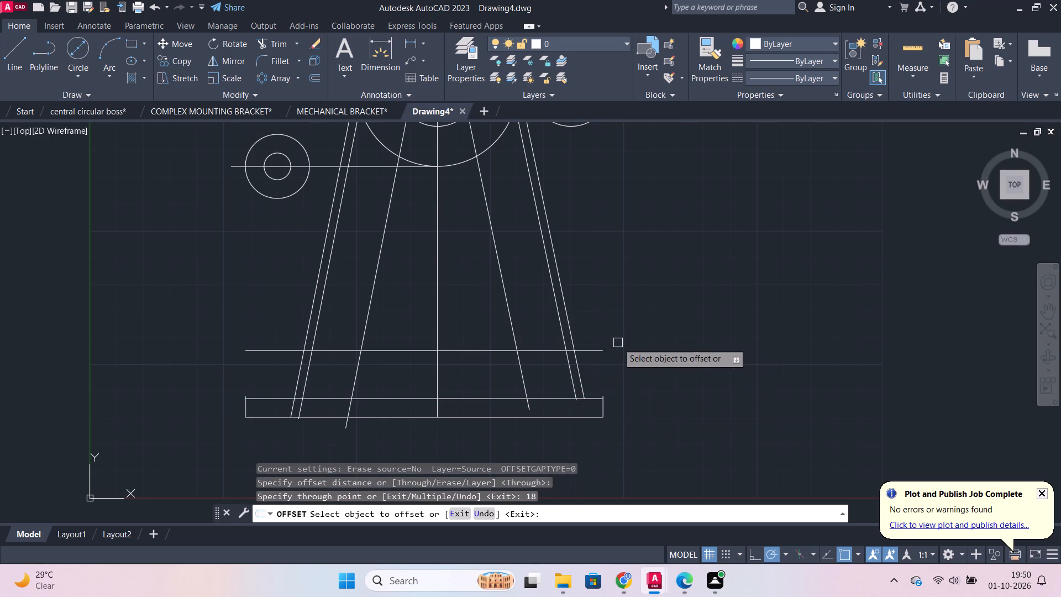
{"action": "key", "text": "Escape"}
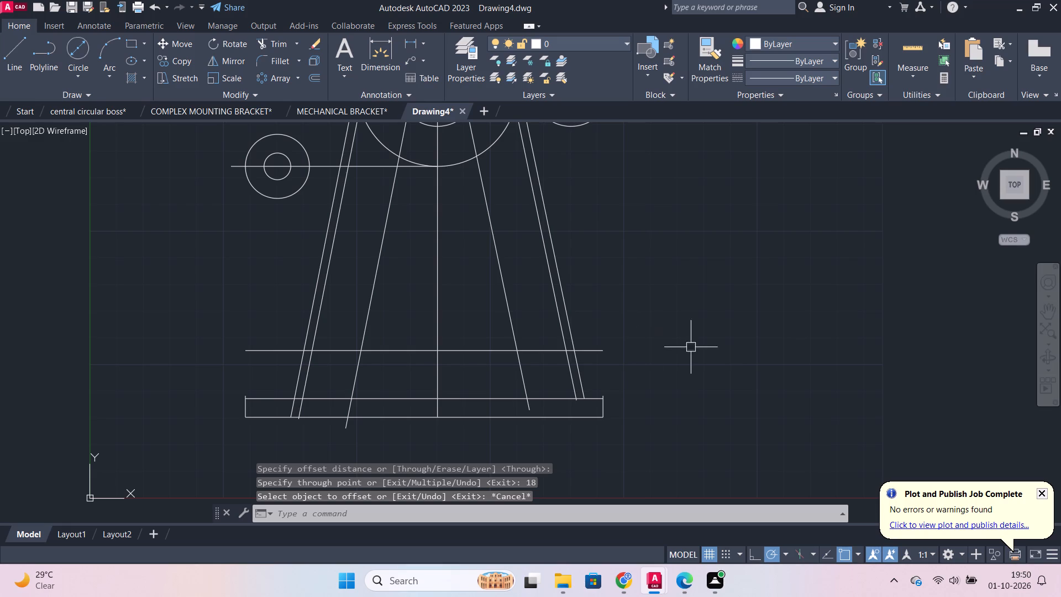
Trim the innermost slanted lines below the 18 offset line, and that line between the innermost and neighbouring slanted lines on both sides.
{"action": "key", "text": "r"}
{"action": "key", "text": "BackSpace"}
{"action": "type", "text": "TR"}
{"action": "key", "text": "Return"}
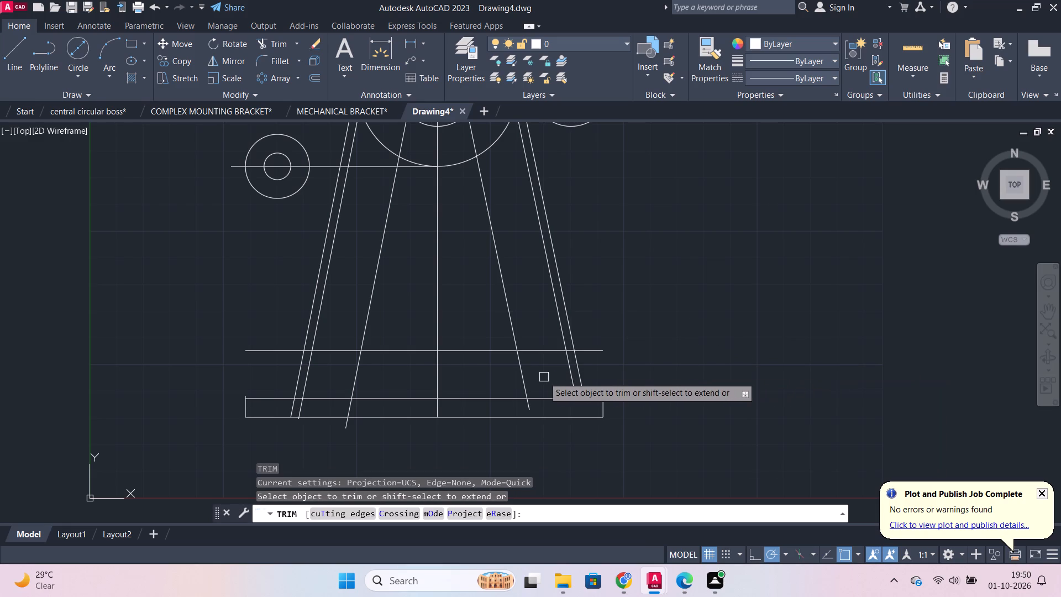
{"action": "left_click", "coordinate": [535, 355]}
{"action": "left_click", "coordinate": [522, 365]}
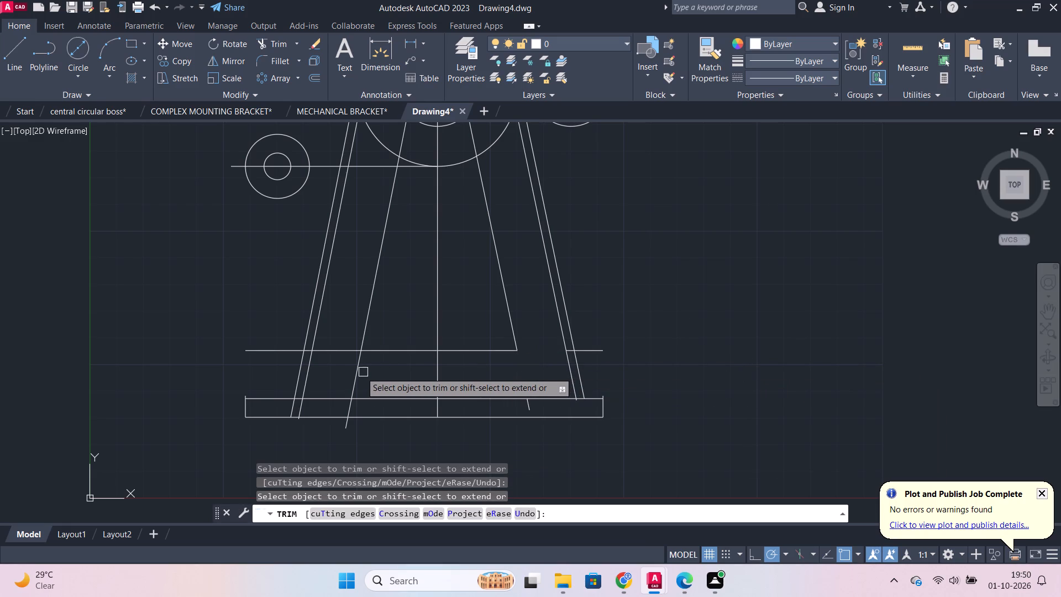
{"action": "left_click", "coordinate": [360, 372]}
{"action": "left_click", "coordinate": [349, 349]}
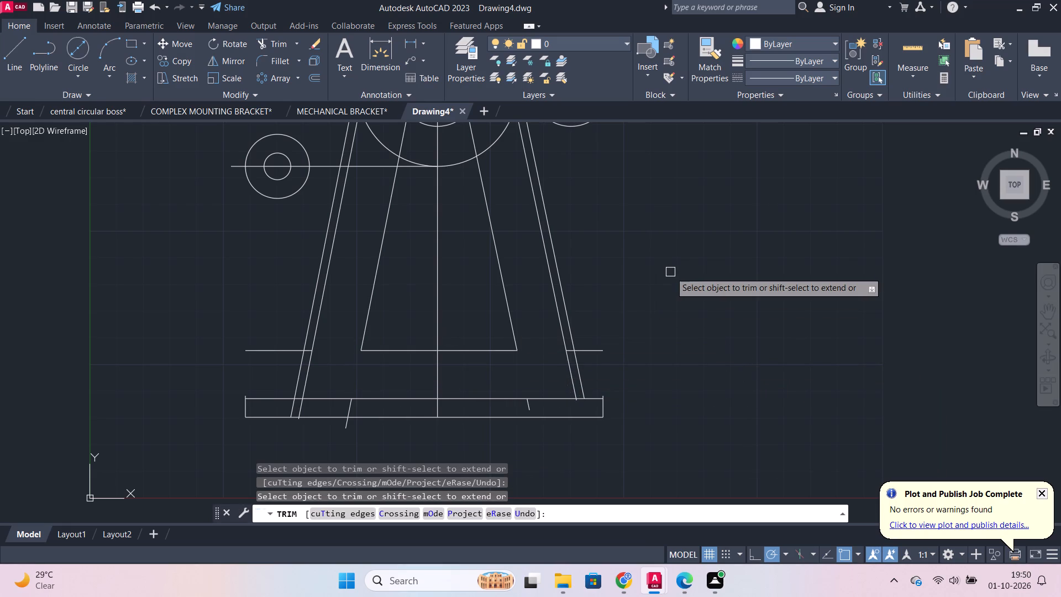
{"action": "key", "text": "Escape"}
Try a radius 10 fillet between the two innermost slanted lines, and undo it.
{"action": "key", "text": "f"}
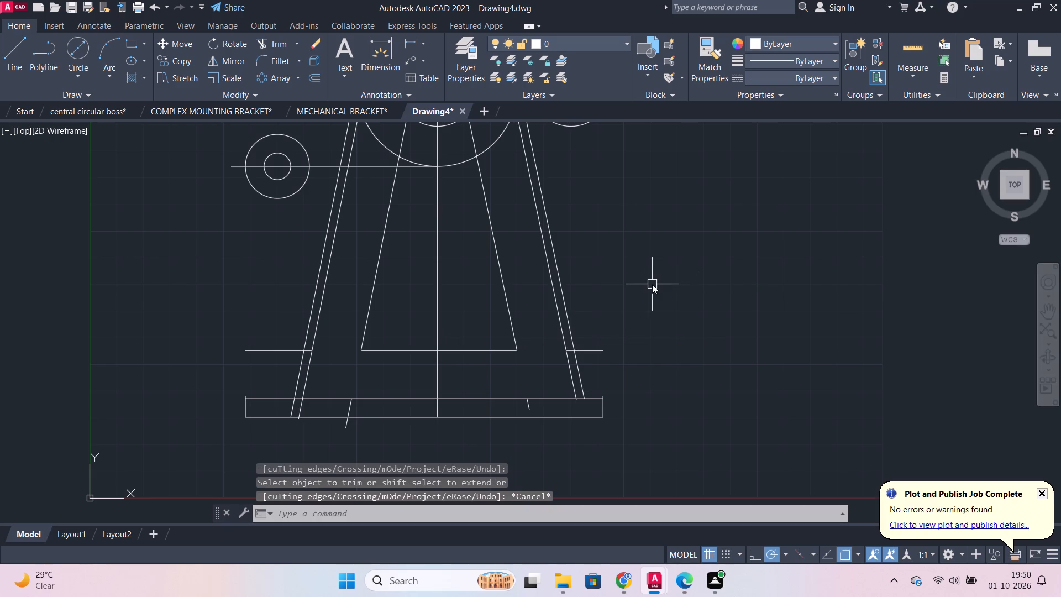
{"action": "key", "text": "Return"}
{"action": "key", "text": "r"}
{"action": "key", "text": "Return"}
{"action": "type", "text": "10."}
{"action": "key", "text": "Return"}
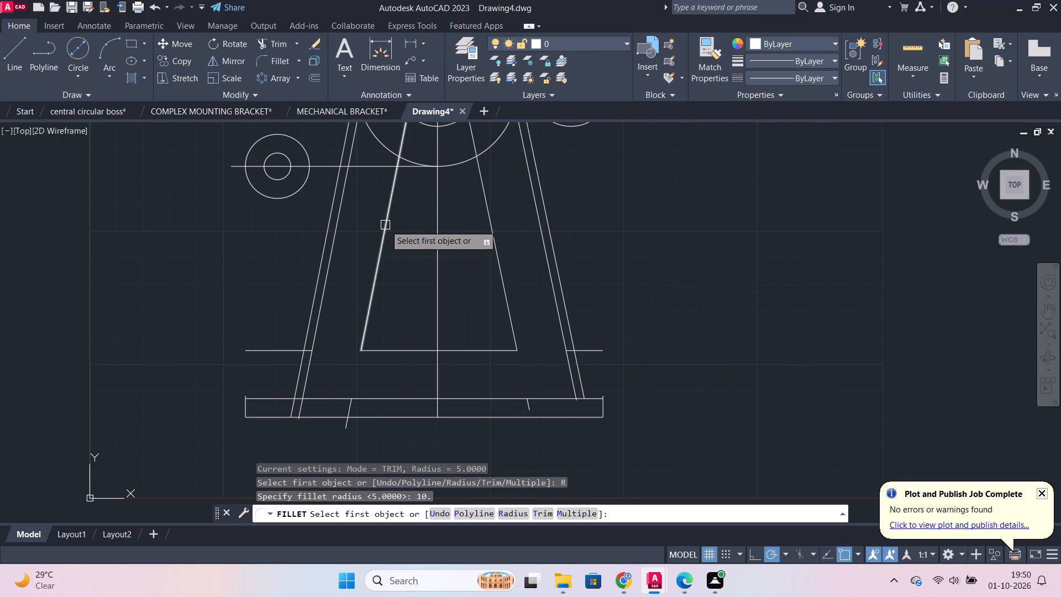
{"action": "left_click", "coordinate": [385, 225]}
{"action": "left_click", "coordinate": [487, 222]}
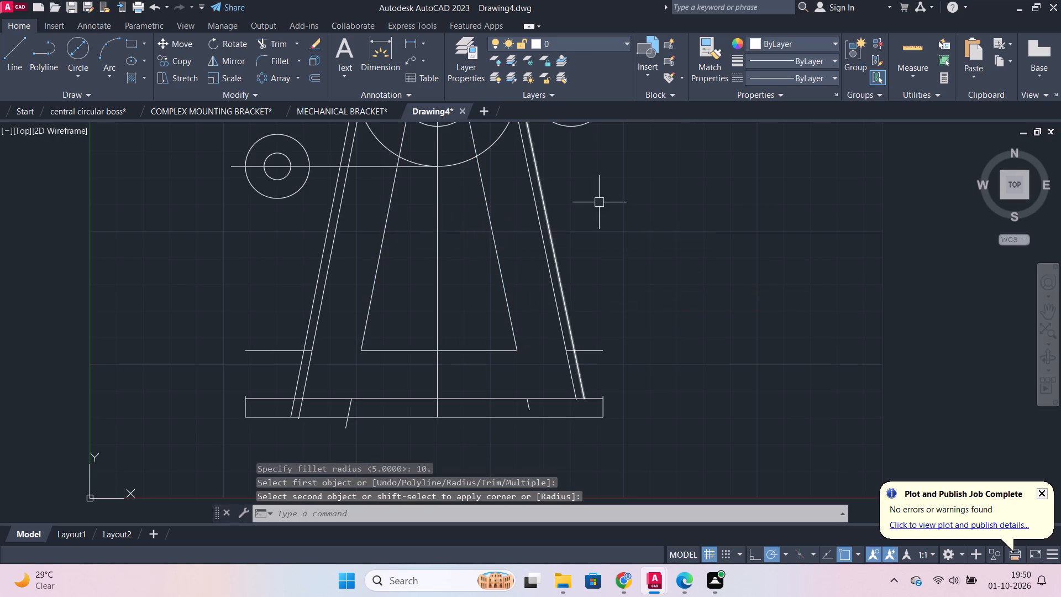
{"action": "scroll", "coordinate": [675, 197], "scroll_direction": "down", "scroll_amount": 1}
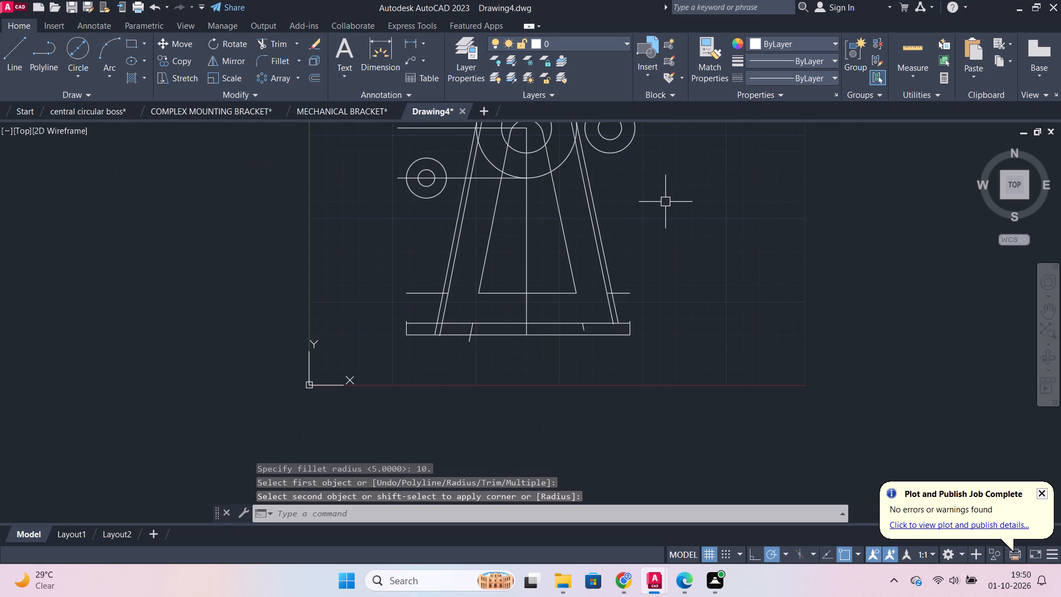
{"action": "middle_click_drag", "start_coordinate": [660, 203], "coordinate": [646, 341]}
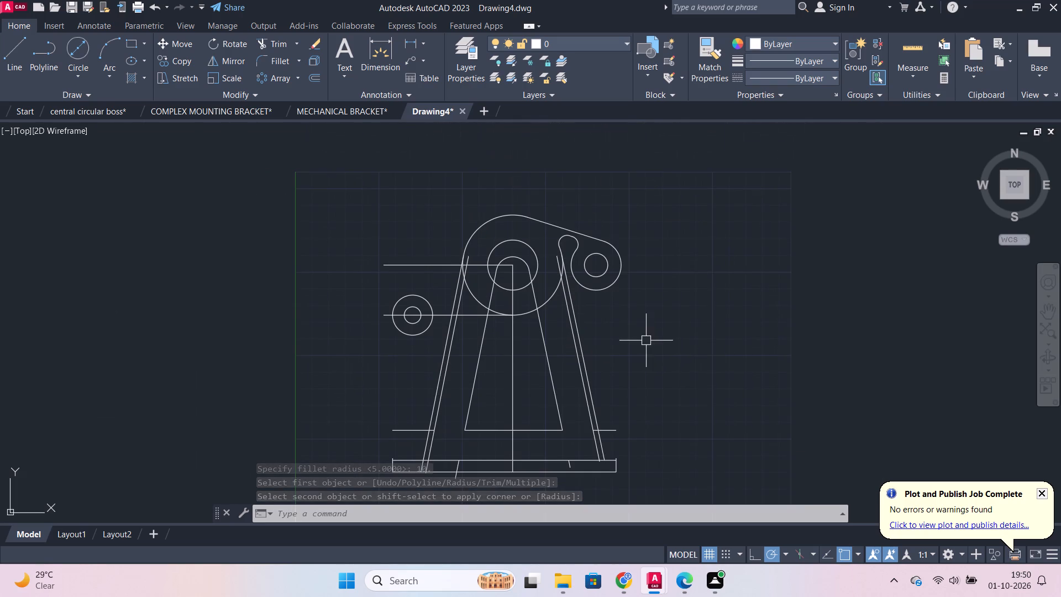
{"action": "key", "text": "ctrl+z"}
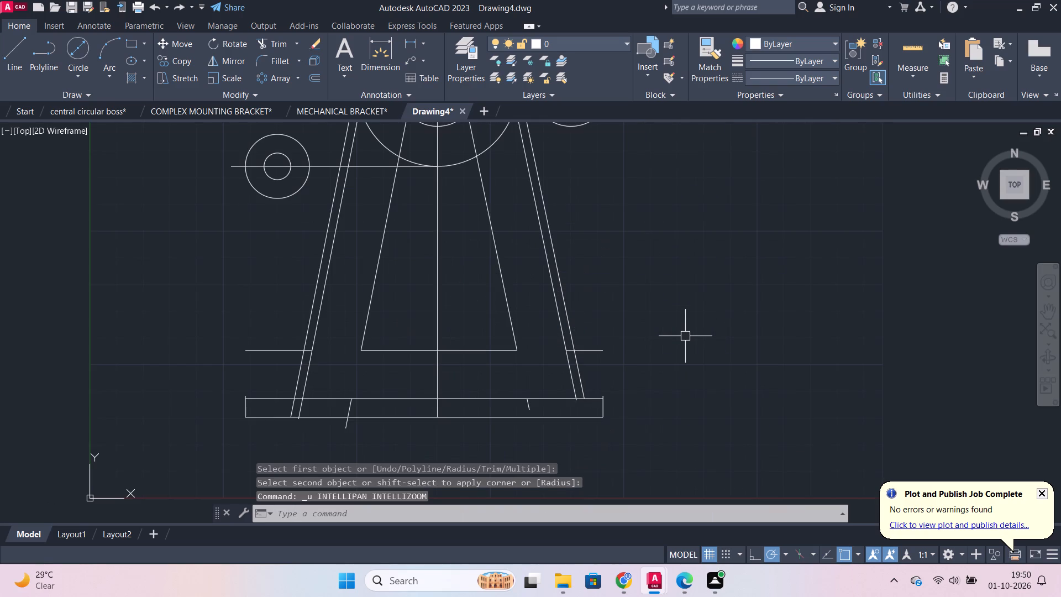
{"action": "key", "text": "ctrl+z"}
Trim the innermost slanted lines between the two central circles, and the left boss's centre line from the left inner slanted line to the vertical centre line.
{"action": "scroll", "coordinate": [643, 263], "scroll_direction": "down", "scroll_amount": 1}
{"action": "middle_click_drag", "start_coordinate": [642, 250], "coordinate": [655, 303]}
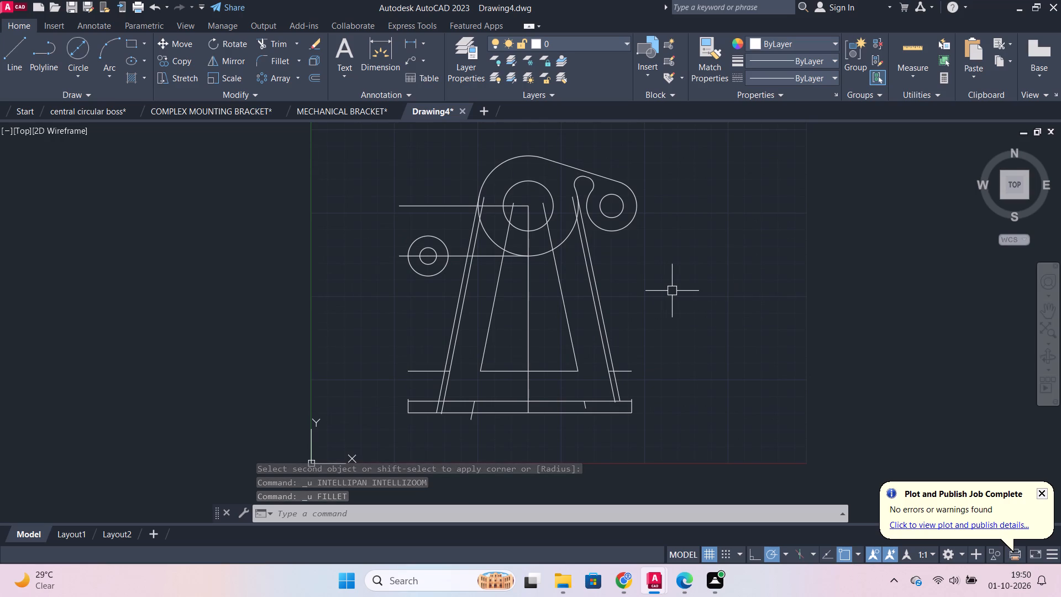
{"action": "type", "text": "TR"}
{"action": "key", "text": "Return"}
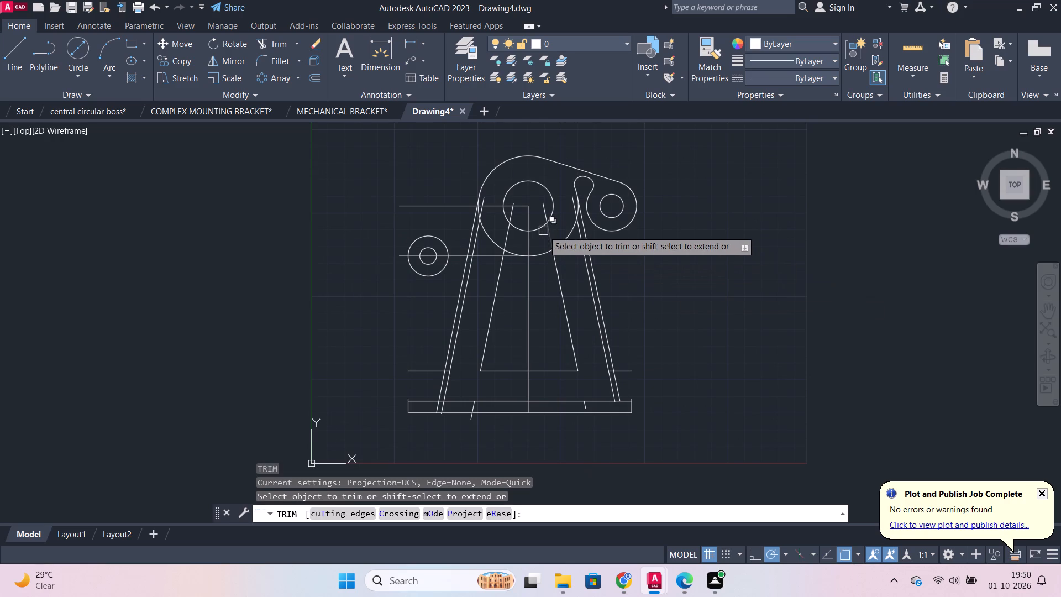
{"action": "left_click", "coordinate": [545, 233]}
{"action": "left_click", "coordinate": [503, 235]}
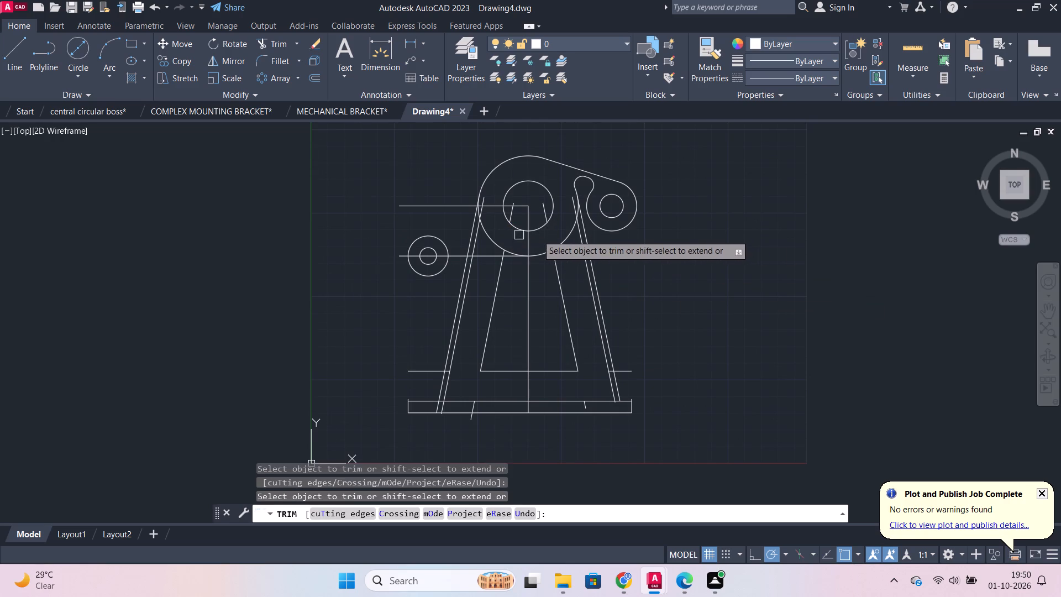
{"action": "left_click", "coordinate": [495, 260]}
{"action": "scroll", "coordinate": [495, 254], "scroll_direction": "up", "scroll_amount": 3}
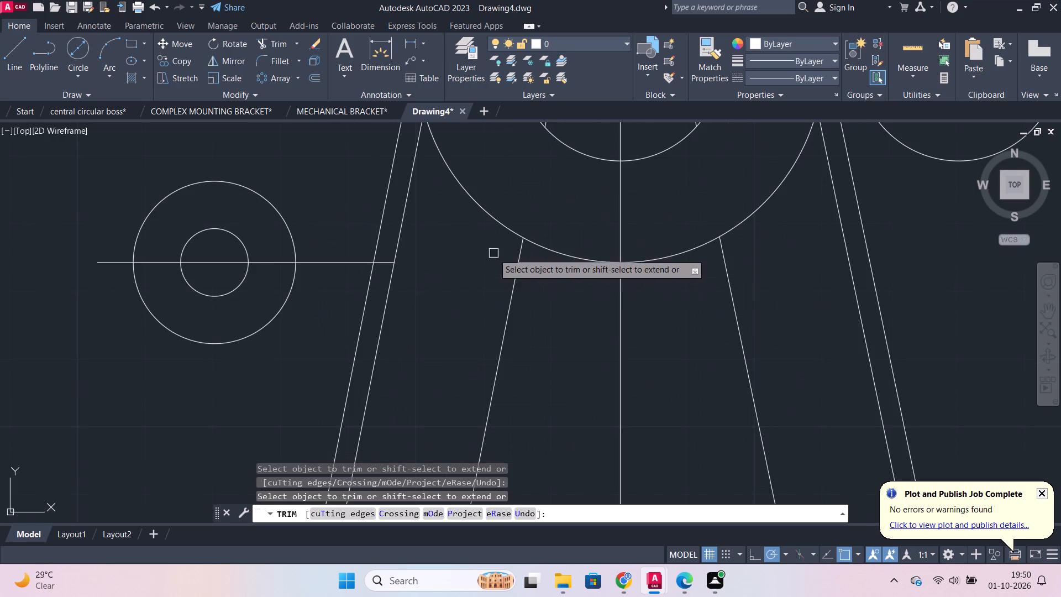
{"action": "left_click", "coordinate": [545, 266]}
{"action": "scroll", "coordinate": [775, 277], "scroll_direction": "down", "scroll_amount": 3}
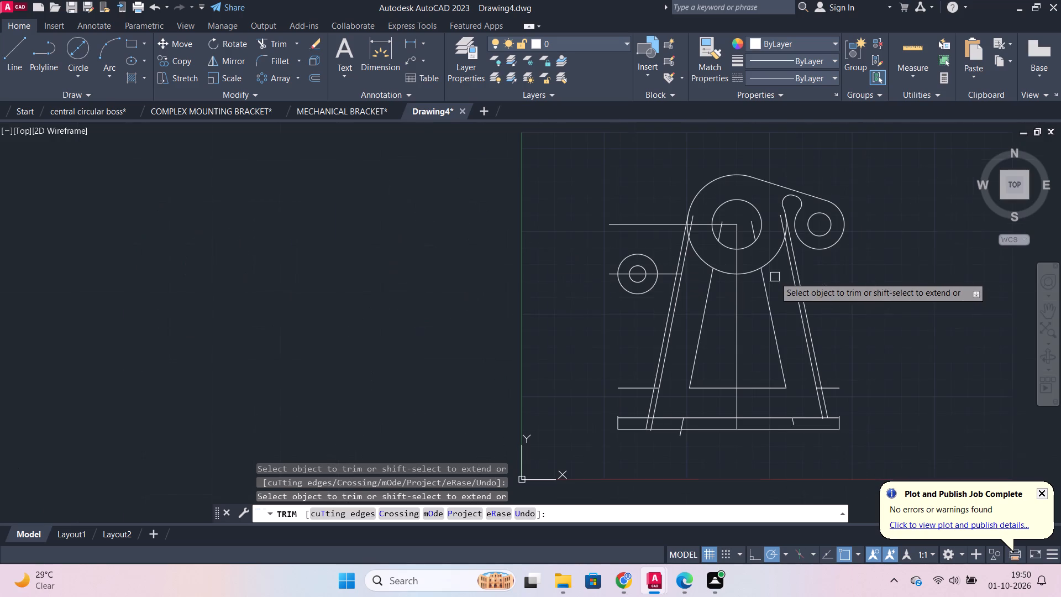
{"action": "key", "text": "Escape"}
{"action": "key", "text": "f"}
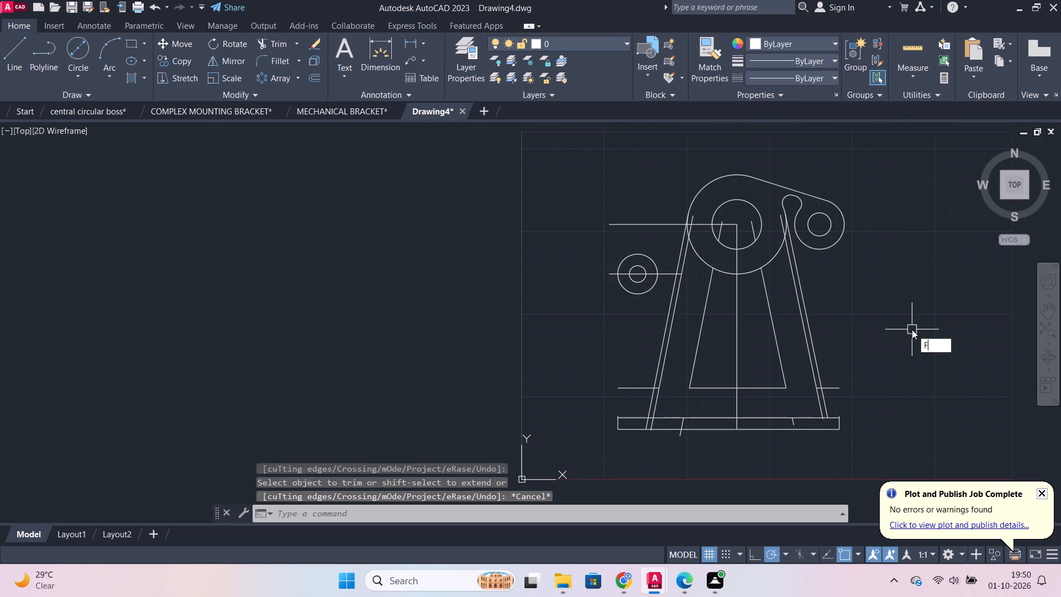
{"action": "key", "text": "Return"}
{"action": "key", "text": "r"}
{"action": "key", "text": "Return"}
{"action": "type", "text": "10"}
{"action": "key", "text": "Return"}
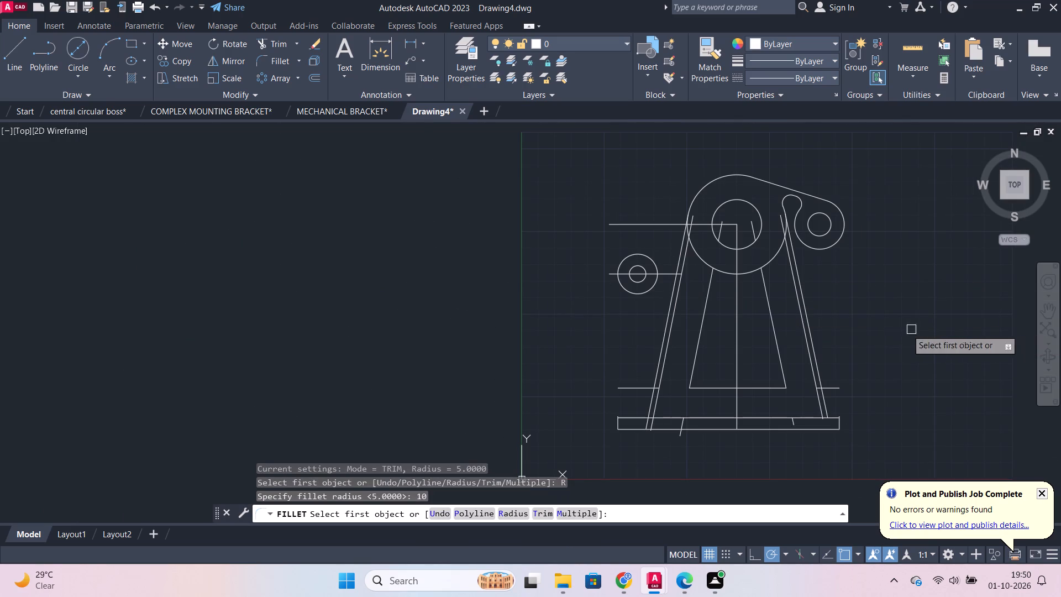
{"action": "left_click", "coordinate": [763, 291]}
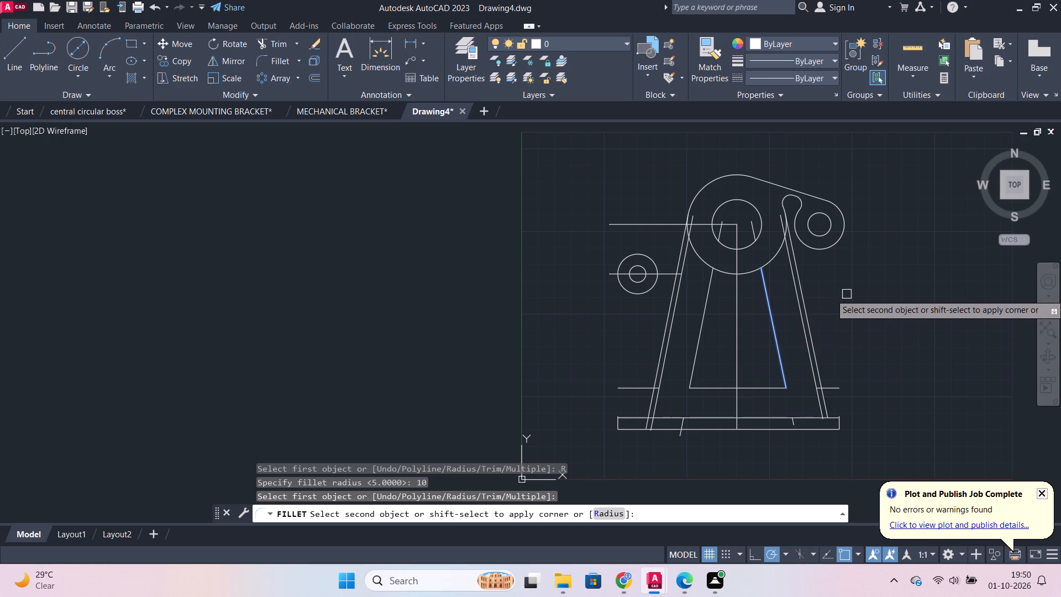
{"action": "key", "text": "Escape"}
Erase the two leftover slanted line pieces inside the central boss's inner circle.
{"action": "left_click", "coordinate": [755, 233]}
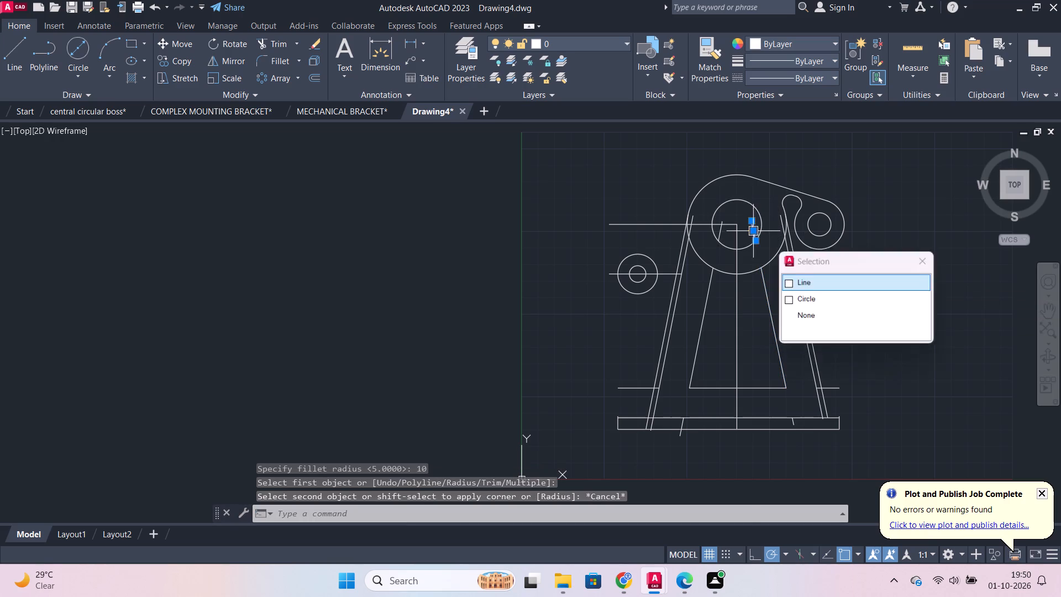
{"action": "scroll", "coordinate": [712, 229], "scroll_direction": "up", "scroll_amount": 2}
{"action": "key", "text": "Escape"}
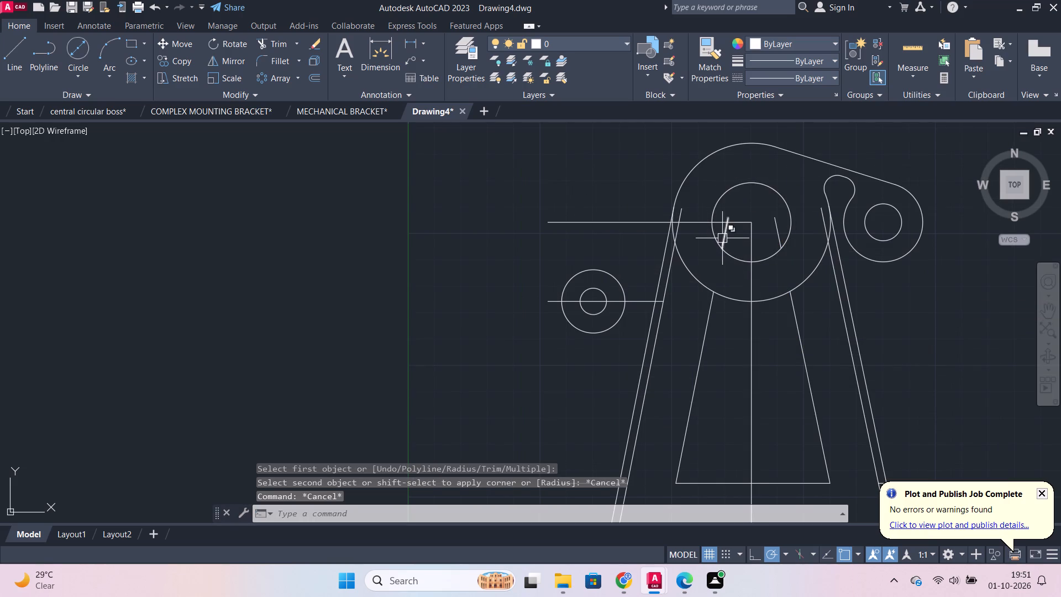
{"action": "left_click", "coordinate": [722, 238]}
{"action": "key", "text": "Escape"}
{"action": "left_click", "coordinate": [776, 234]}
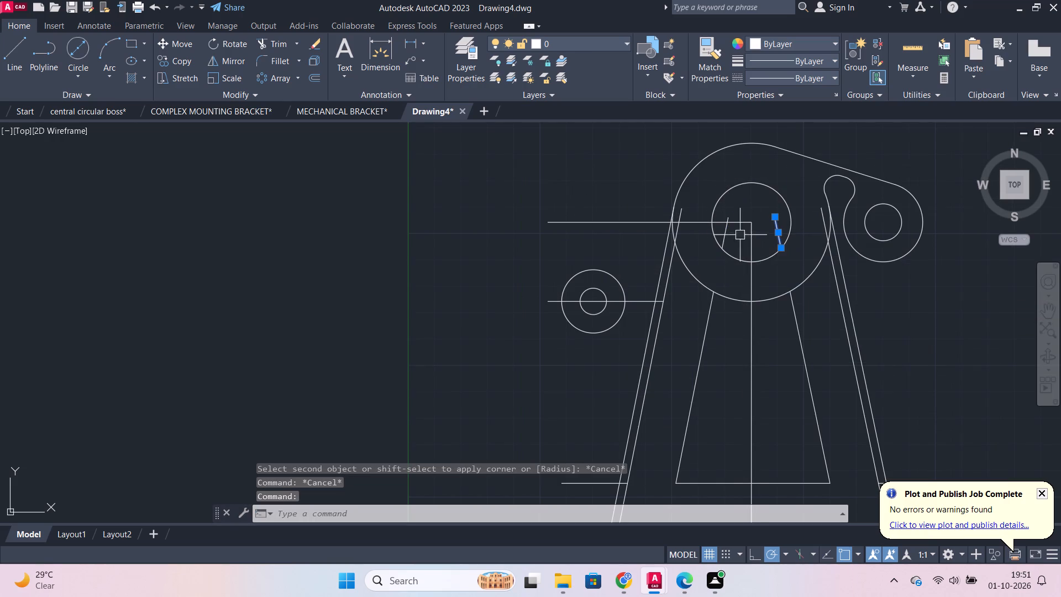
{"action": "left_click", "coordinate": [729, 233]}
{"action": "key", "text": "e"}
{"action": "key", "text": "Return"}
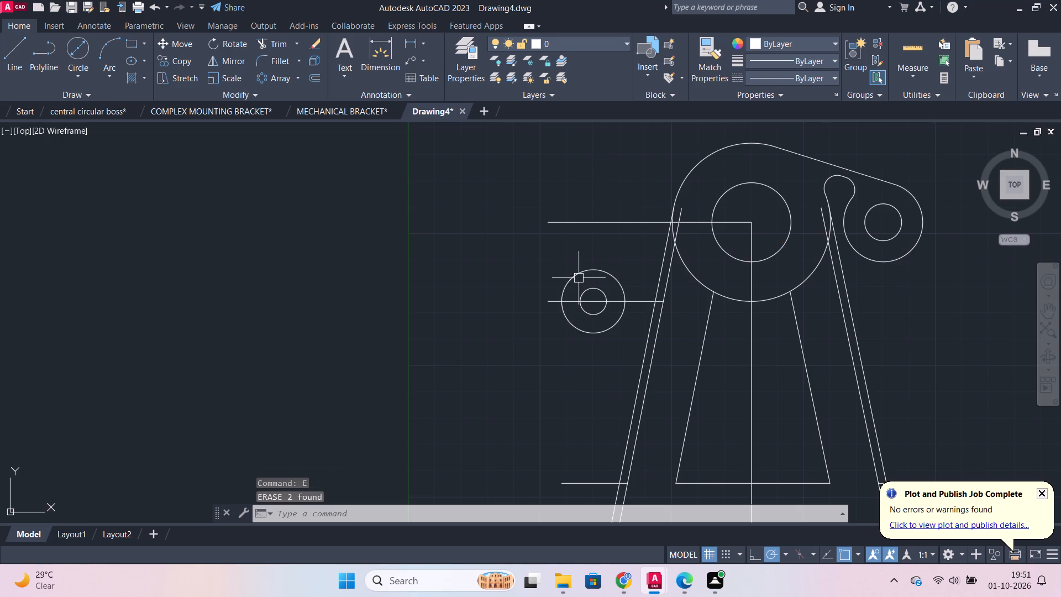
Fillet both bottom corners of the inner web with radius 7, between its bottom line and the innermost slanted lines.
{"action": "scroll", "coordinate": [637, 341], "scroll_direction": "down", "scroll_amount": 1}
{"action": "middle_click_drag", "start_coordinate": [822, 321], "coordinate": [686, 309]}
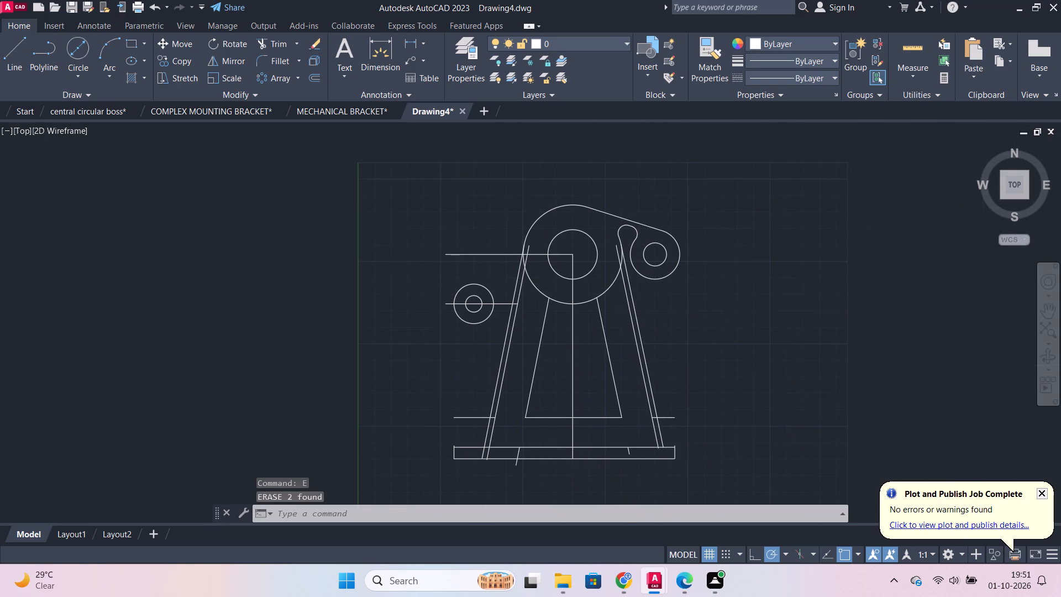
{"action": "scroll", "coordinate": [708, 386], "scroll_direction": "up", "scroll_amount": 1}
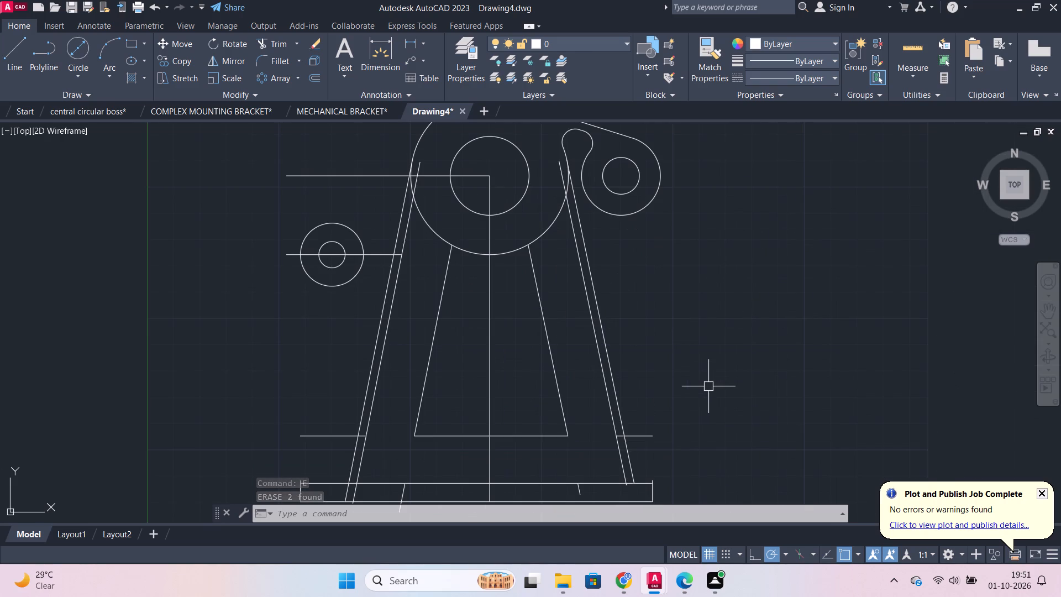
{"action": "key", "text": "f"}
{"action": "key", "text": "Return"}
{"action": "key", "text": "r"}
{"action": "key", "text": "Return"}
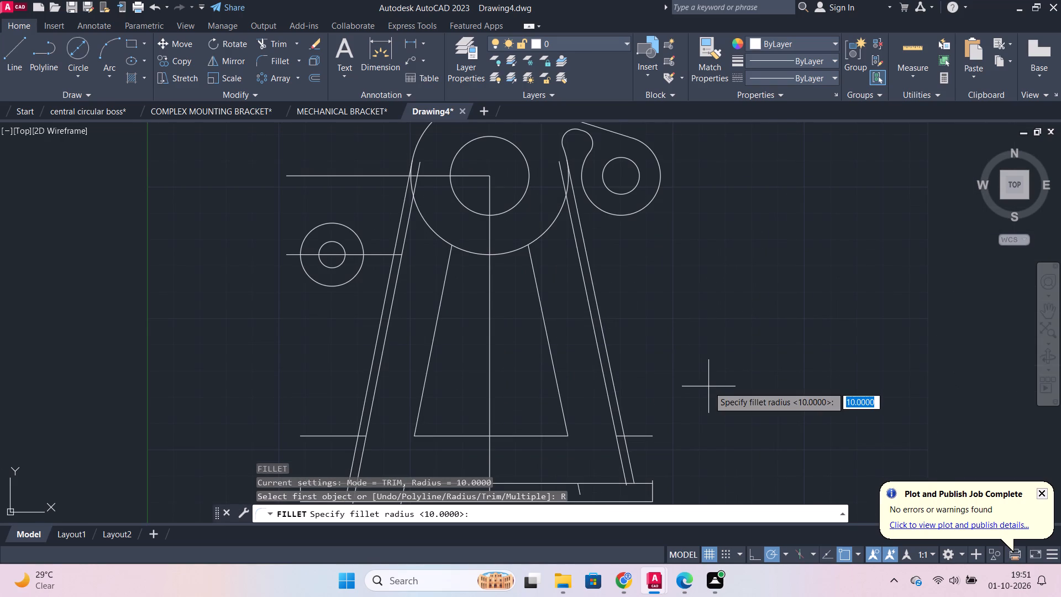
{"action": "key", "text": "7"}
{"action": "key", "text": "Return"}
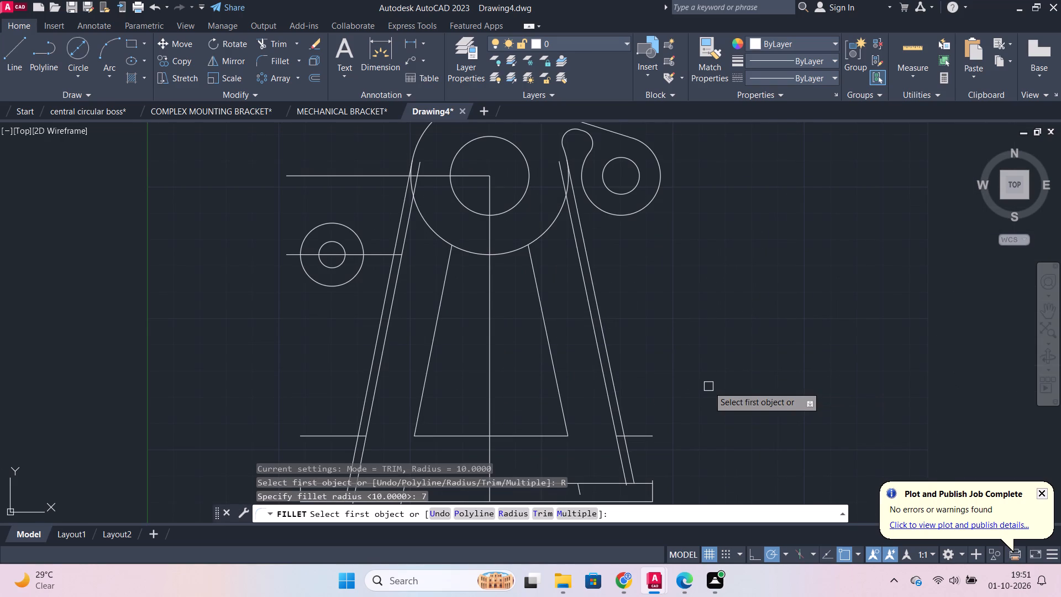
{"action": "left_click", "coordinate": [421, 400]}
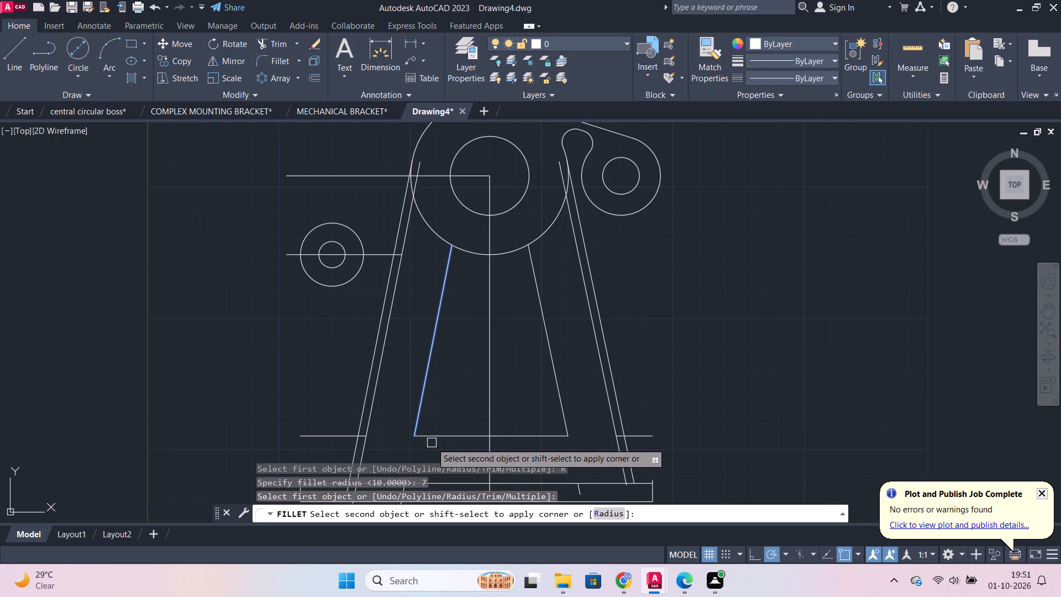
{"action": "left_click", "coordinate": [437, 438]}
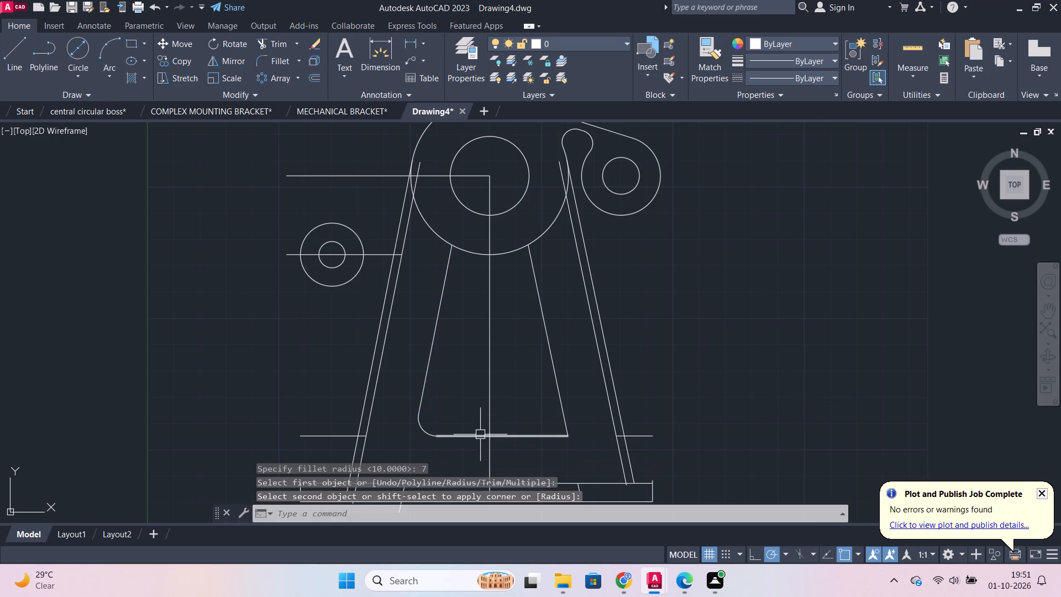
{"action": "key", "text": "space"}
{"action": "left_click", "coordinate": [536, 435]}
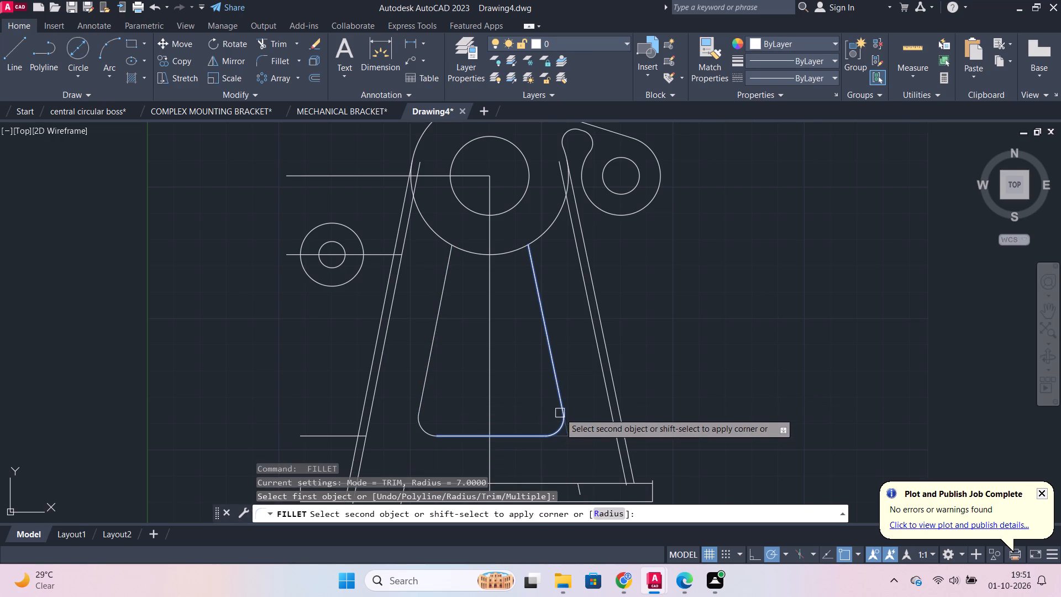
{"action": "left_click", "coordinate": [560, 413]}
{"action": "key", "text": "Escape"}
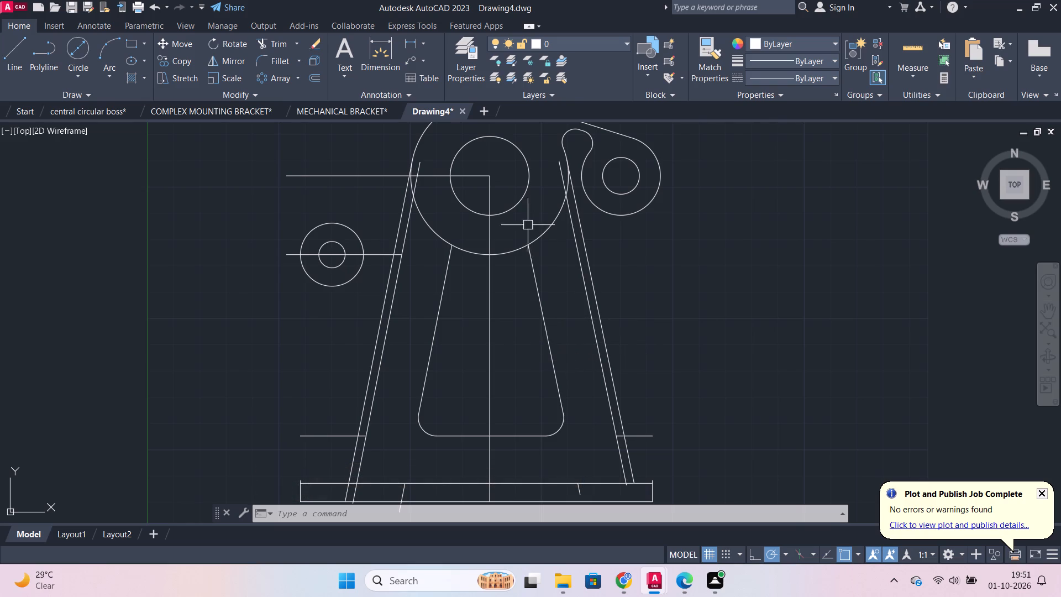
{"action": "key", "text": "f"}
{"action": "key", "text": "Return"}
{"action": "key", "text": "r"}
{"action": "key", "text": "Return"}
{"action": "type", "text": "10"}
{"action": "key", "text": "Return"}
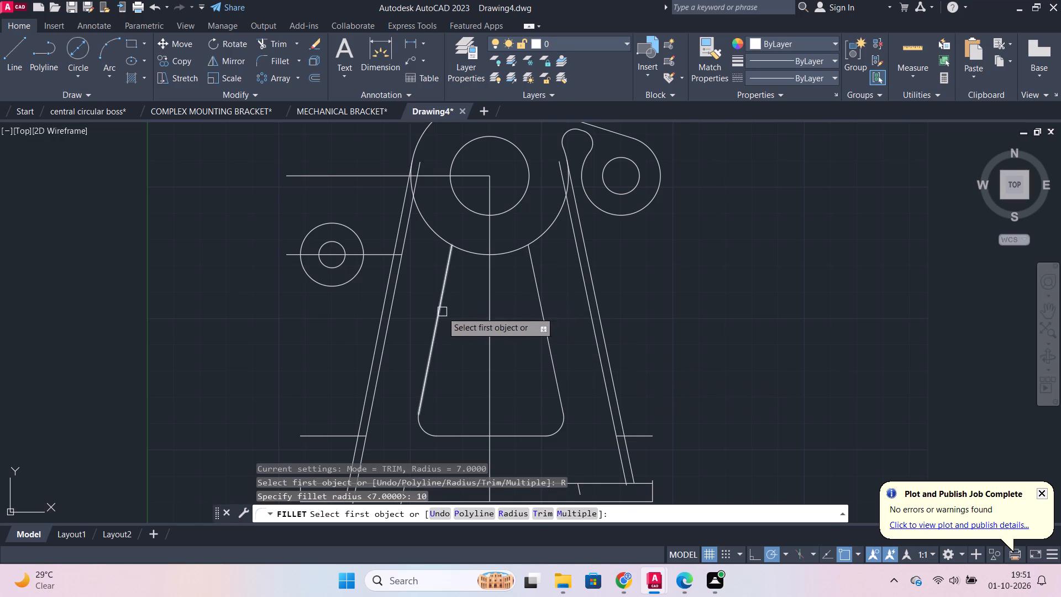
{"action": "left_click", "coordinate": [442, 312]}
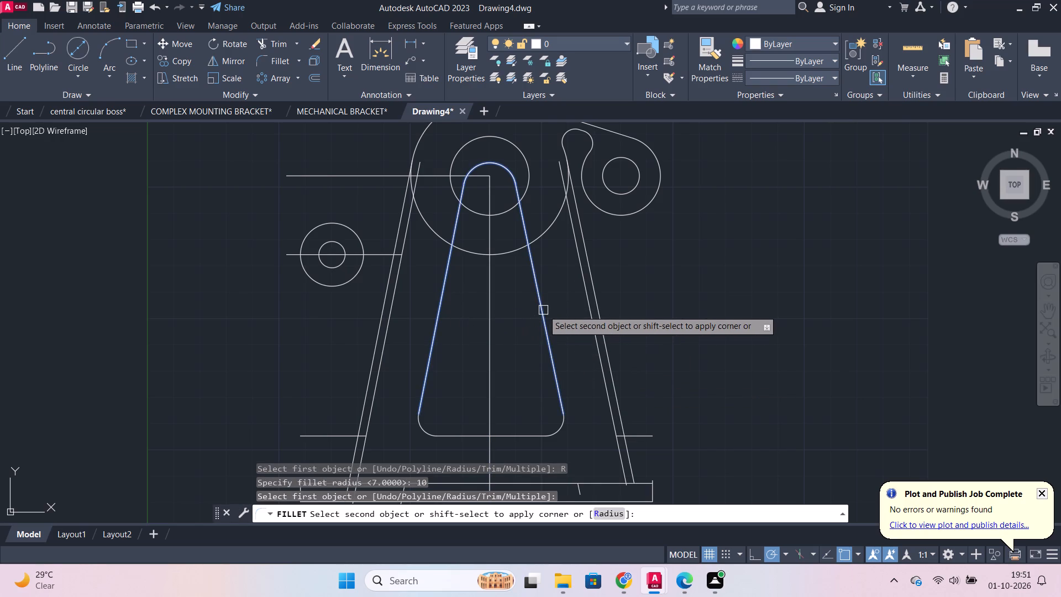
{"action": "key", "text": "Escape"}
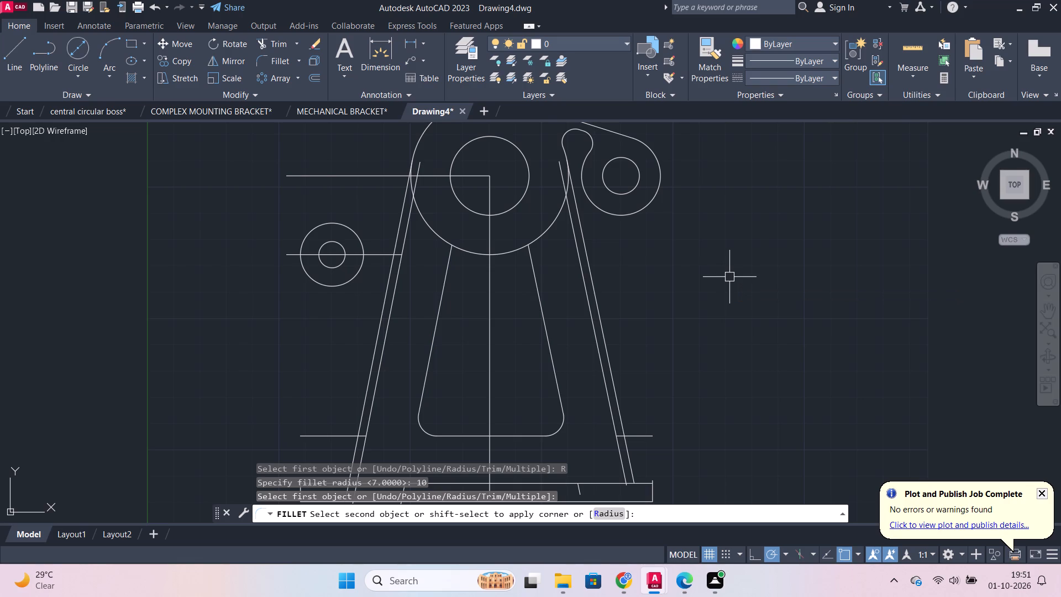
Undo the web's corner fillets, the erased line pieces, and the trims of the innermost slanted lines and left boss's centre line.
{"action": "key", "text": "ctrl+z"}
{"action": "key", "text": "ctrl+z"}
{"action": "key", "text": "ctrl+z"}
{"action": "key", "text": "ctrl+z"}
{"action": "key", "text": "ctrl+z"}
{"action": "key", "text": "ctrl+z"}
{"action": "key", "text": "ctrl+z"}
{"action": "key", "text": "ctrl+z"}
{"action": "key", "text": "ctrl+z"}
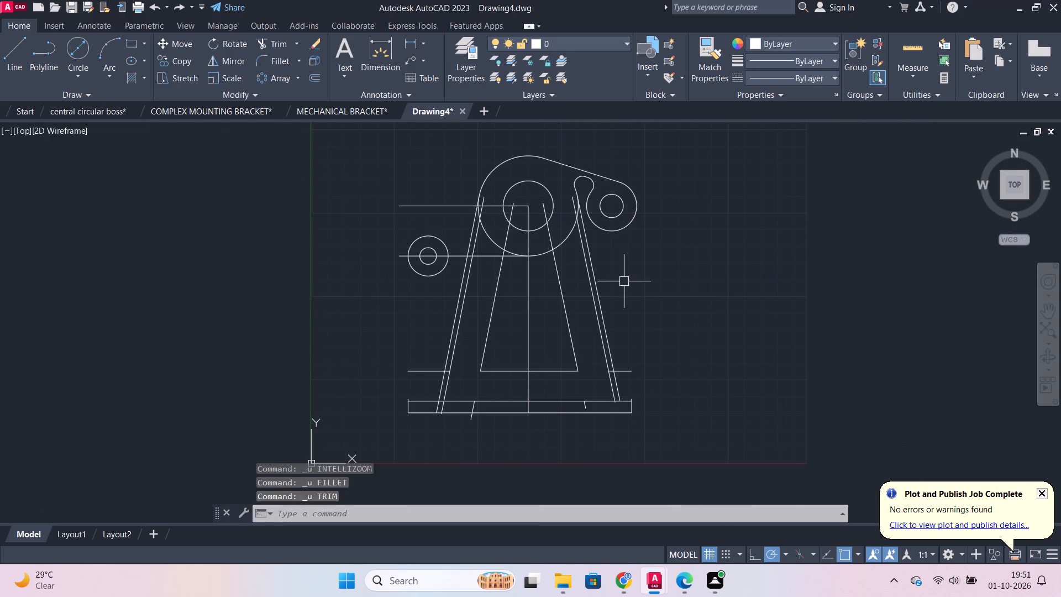
Erase the two leftover pieces of the 18 offset line outside the inner web, one on each side.
{"action": "scroll", "coordinate": [624, 281], "scroll_direction": "up", "scroll_amount": 1}
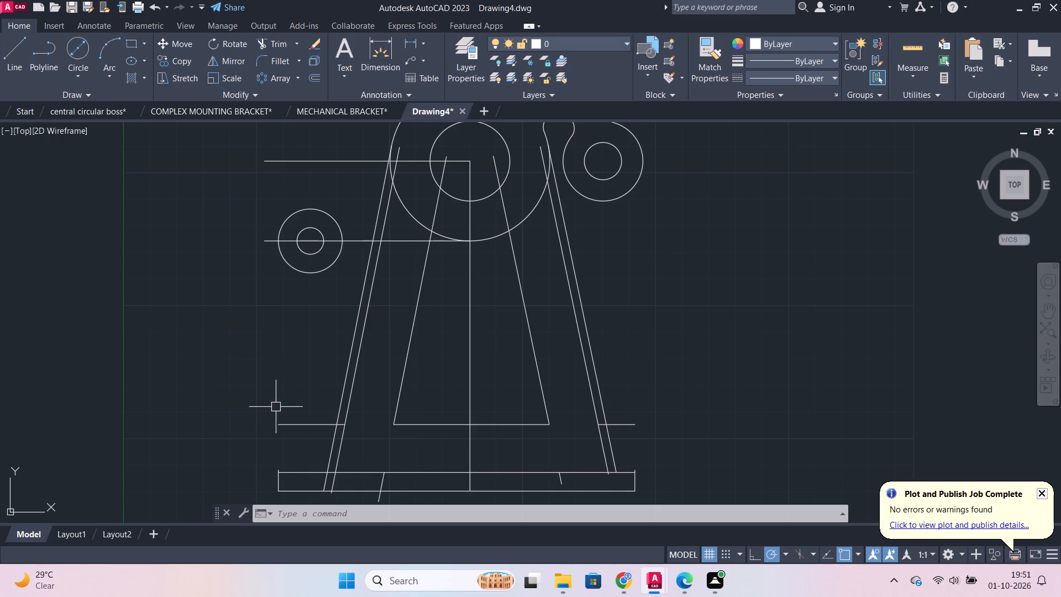
{"action": "left_click", "coordinate": [293, 424]}
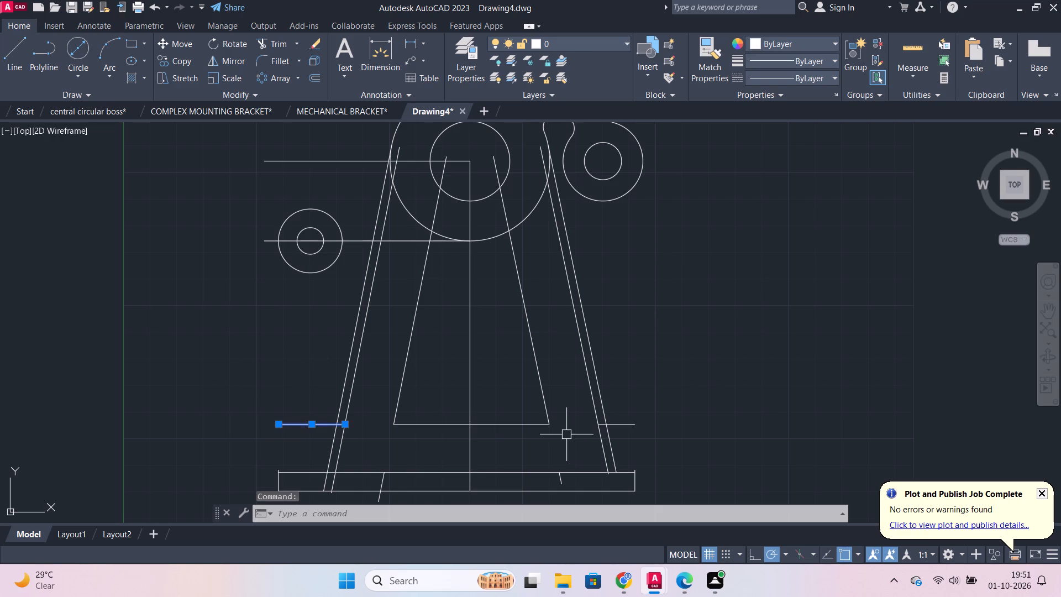
{"action": "left_click", "coordinate": [627, 425]}
{"action": "key", "text": "e"}
{"action": "key", "text": "Return"}
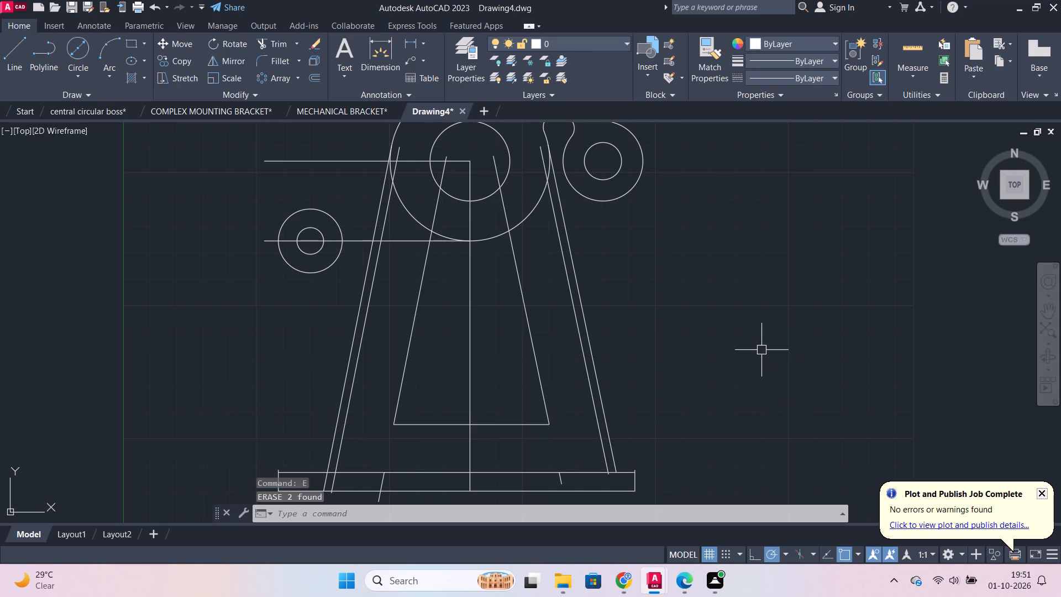
Fillet the left boss's outer circle to the outermost left slanted line with radius 24.
{"action": "middle_click_drag", "start_coordinate": [309, 343], "coordinate": [330, 338]}
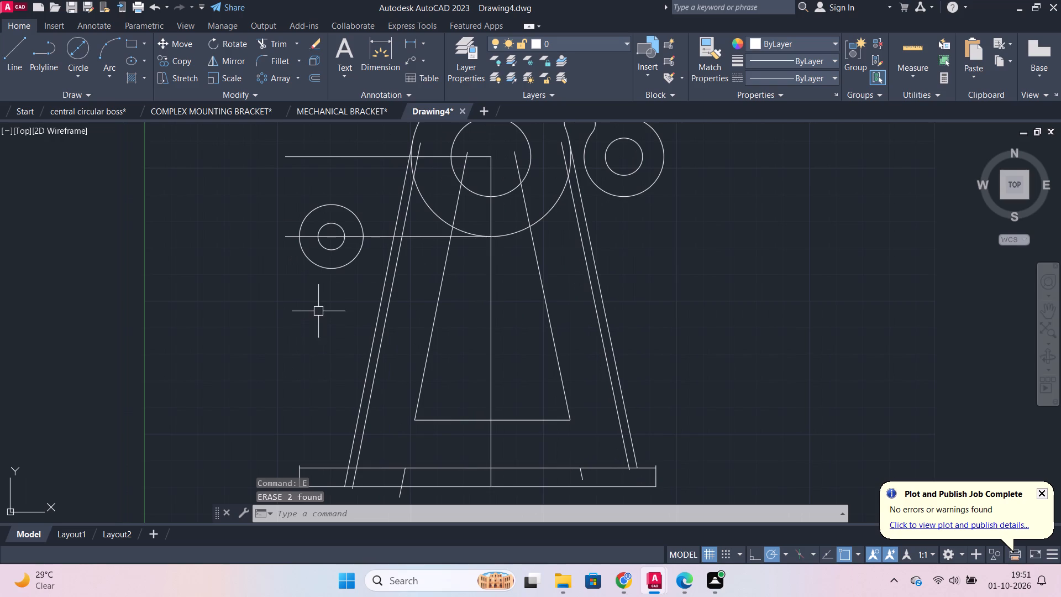
{"action": "key", "text": "f"}
{"action": "key", "text": "Return"}
{"action": "key", "text": "r"}
{"action": "key", "text": "Return"}
{"action": "type", "text": "24"}
{"action": "key", "text": "Return"}
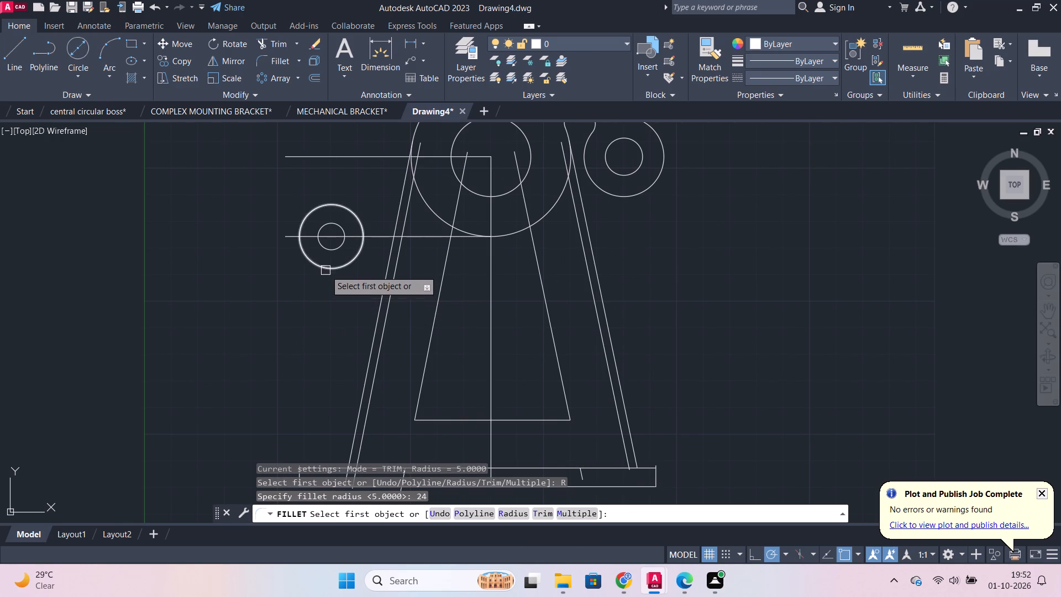
{"action": "left_click_drag", "start_coordinate": [325, 270], "coordinate": [333, 271]}
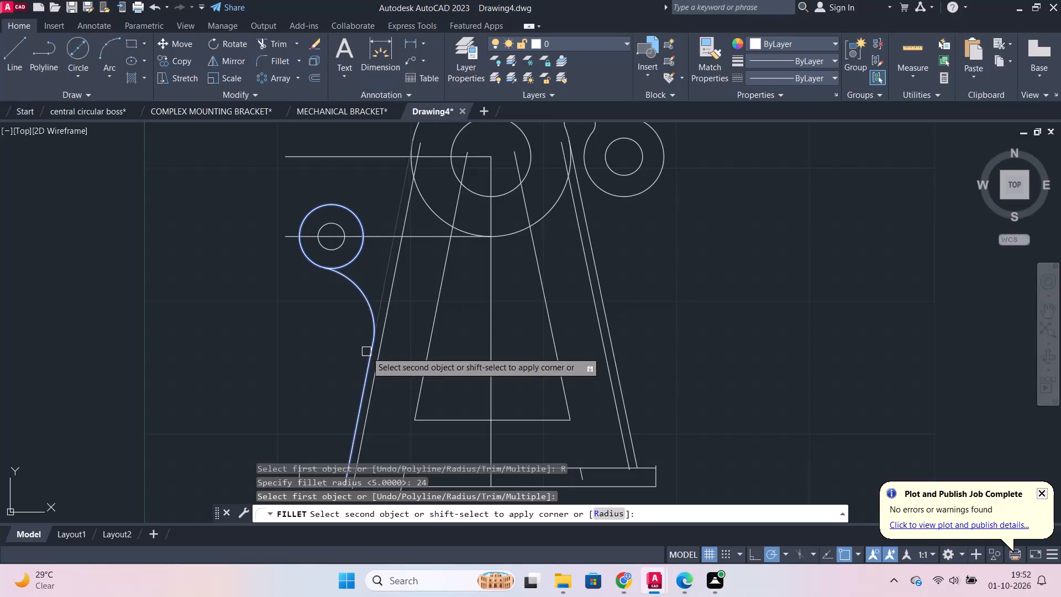
{"action": "left_click", "coordinate": [366, 352]}
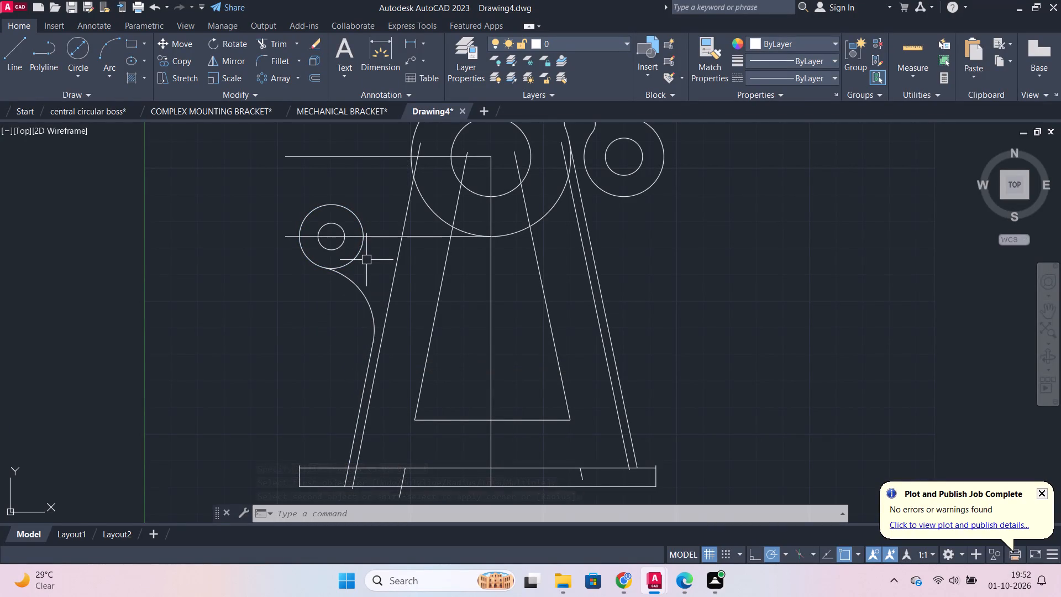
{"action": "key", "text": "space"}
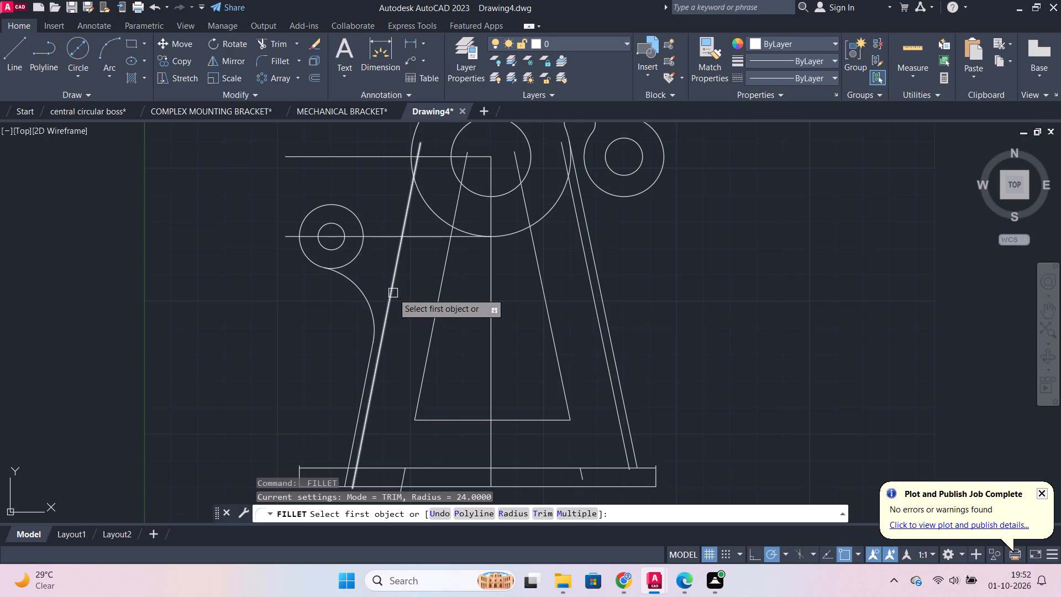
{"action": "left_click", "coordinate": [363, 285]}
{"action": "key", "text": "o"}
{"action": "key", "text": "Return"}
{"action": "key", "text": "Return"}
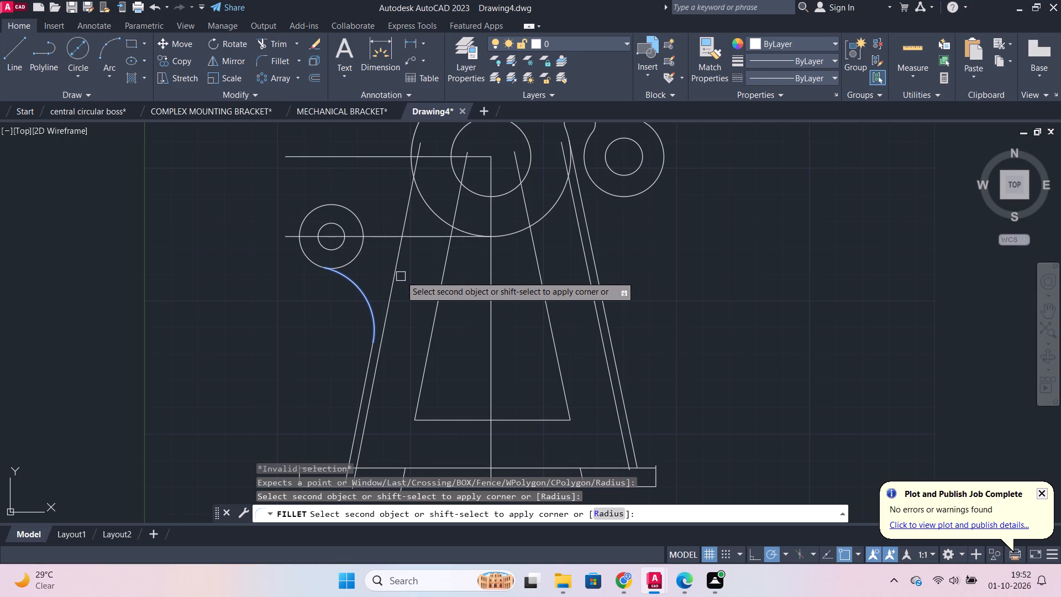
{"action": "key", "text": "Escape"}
Offset the radius 24 fillet arc by 3 towards the vertical centre line.
{"action": "left_click", "coordinate": [367, 297]}
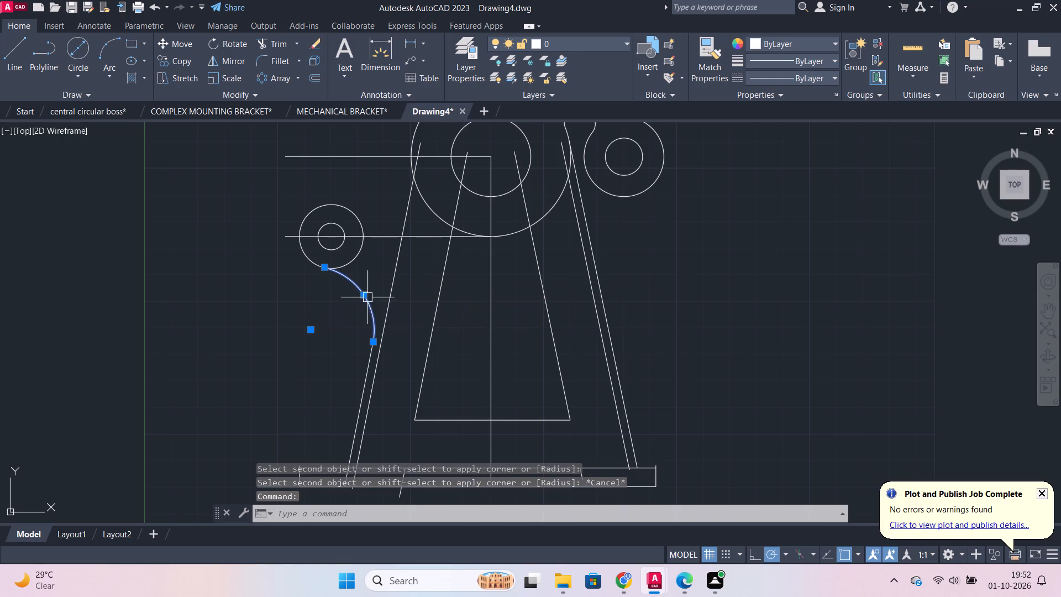
{"action": "key", "text": "o"}
{"action": "key", "text": "Return"}
{"action": "key", "text": "Return"}
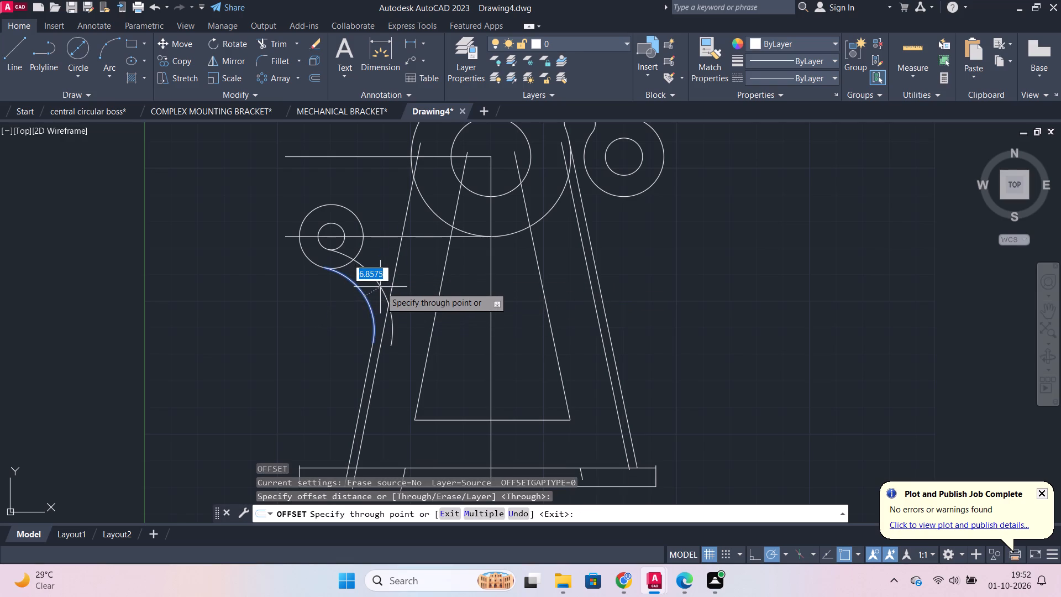
{"action": "key", "text": "3"}
{"action": "key", "text": "Return"}
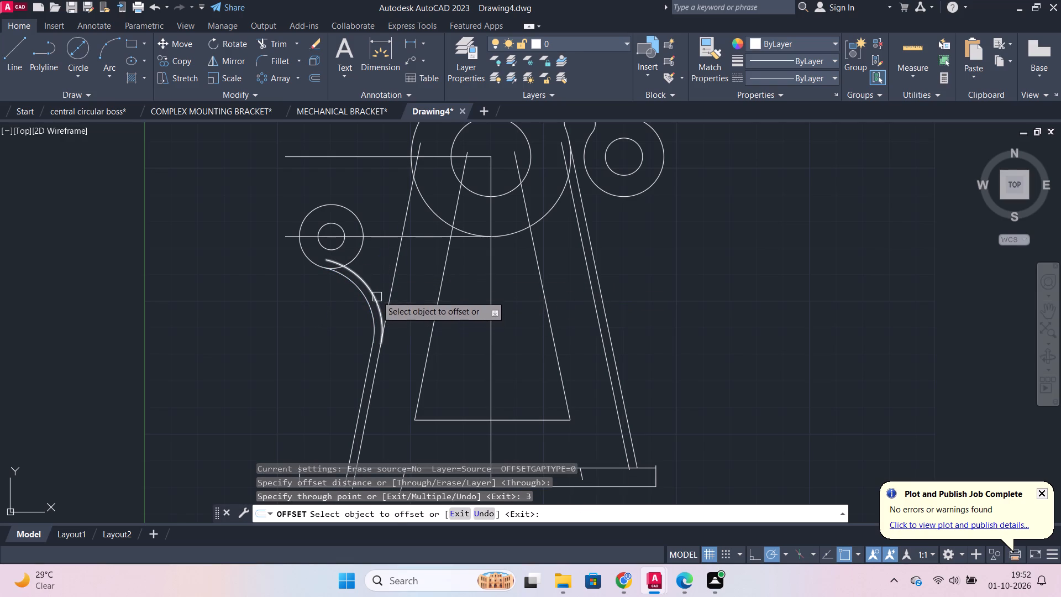
{"action": "scroll", "coordinate": [359, 277], "scroll_direction": "up", "scroll_amount": 2}
{"action": "key", "text": "Escape"}
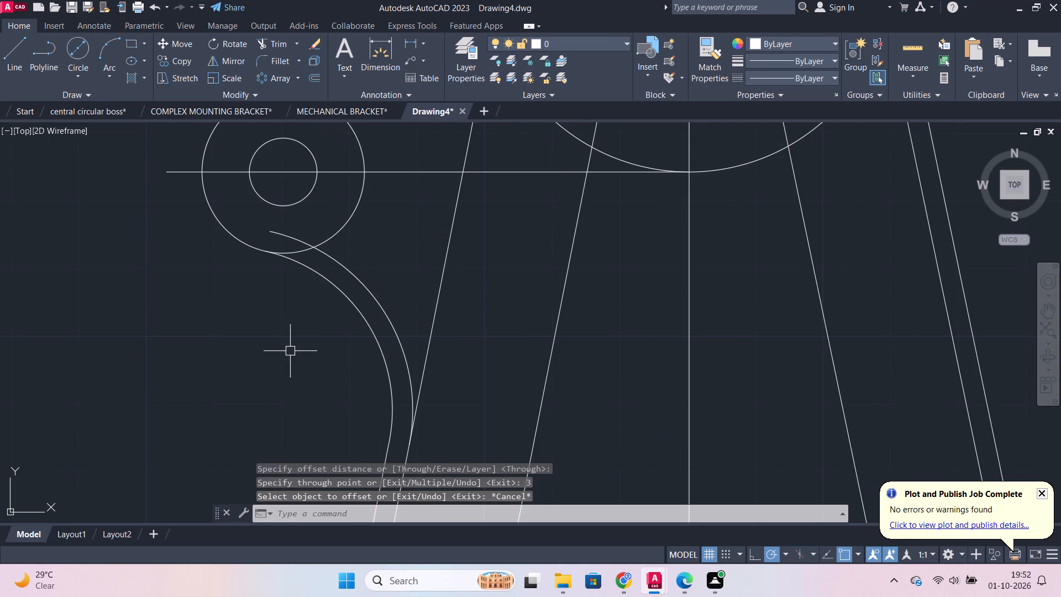
Trim the left boss's outer circle between the two arcs, and the end of the offset arc inside that circle.
{"action": "type", "text": "TR"}
{"action": "key", "text": "Return"}
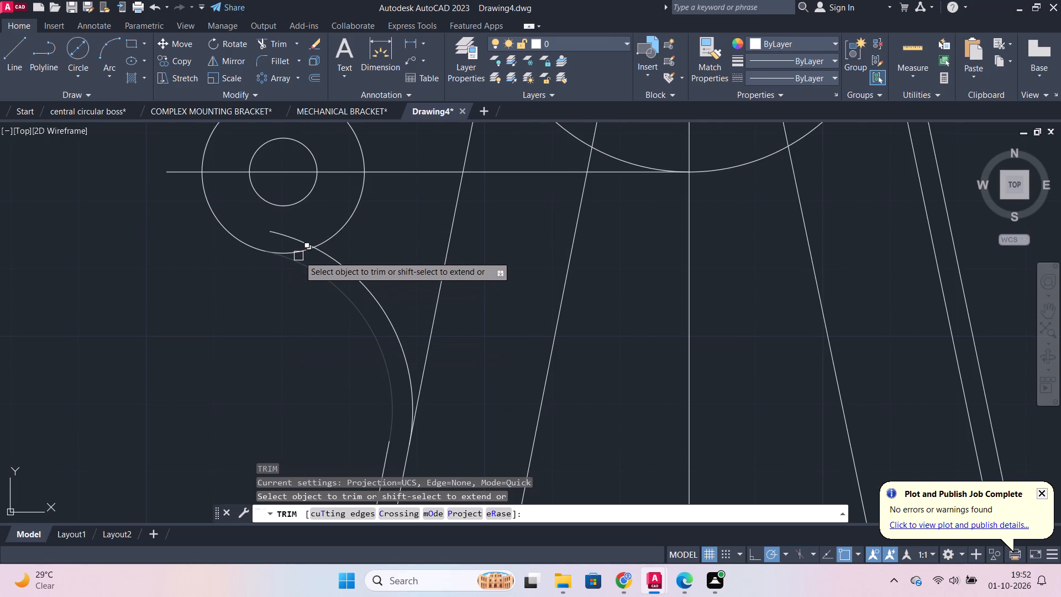
{"action": "left_click", "coordinate": [303, 253]}
{"action": "left_click", "coordinate": [297, 242]}
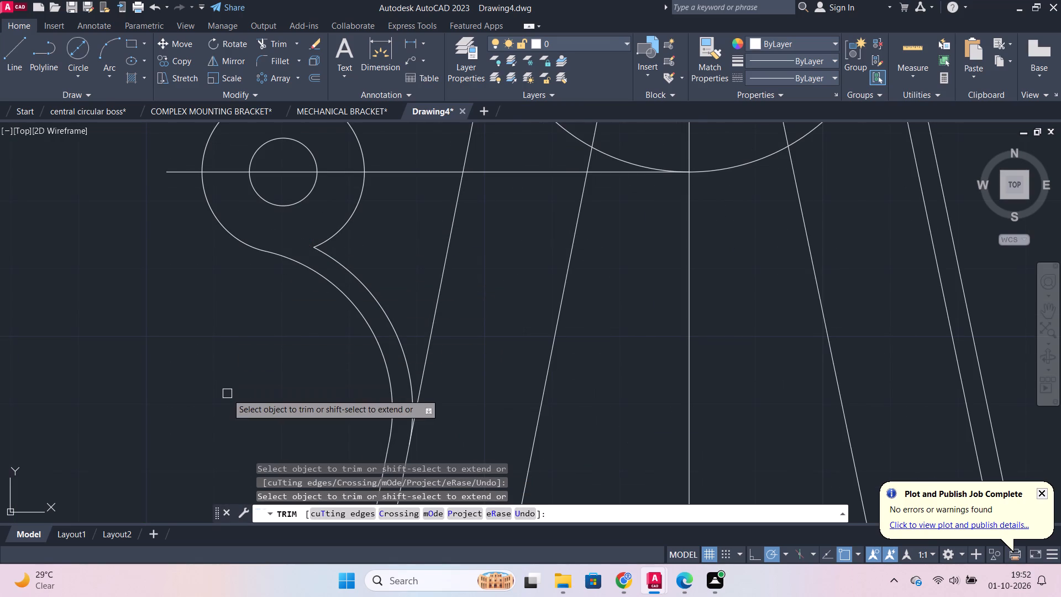
{"action": "key", "text": "Escape"}
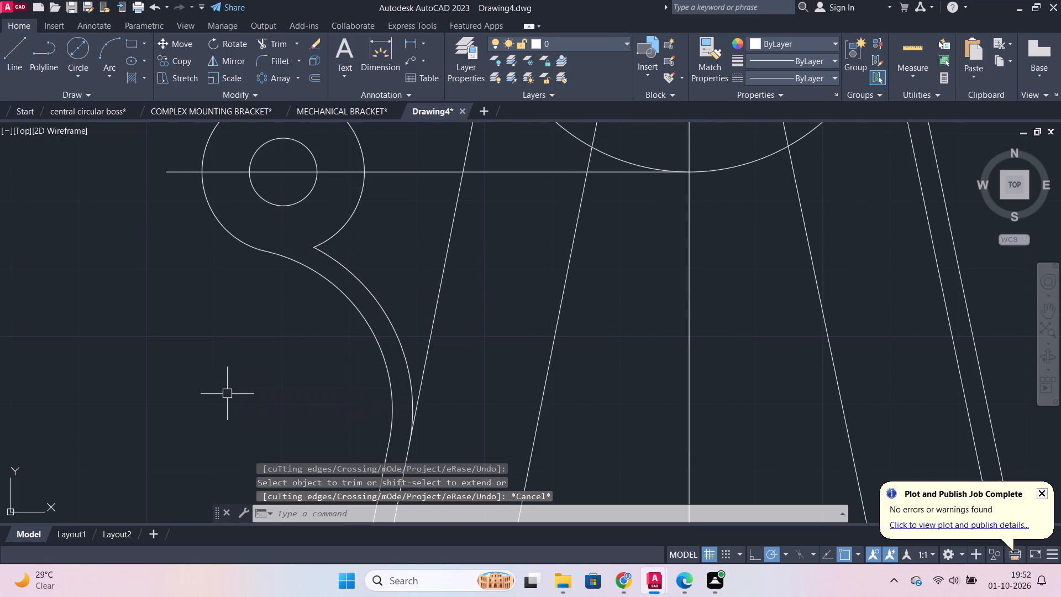
Fillet the left boss's outer circle to the offset arc below it with radius 5.
{"action": "key", "text": "f"}
{"action": "key", "text": "Return"}
{"action": "key", "text": "r"}
{"action": "key", "text": "Return"}
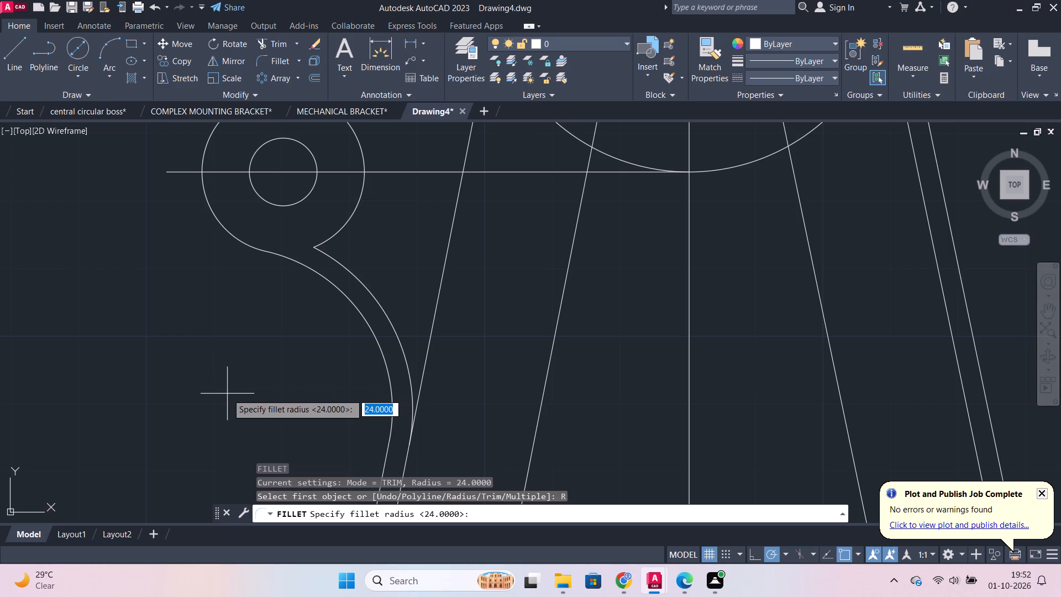
{"action": "key", "text": "5"}
{"action": "key", "text": "Return"}
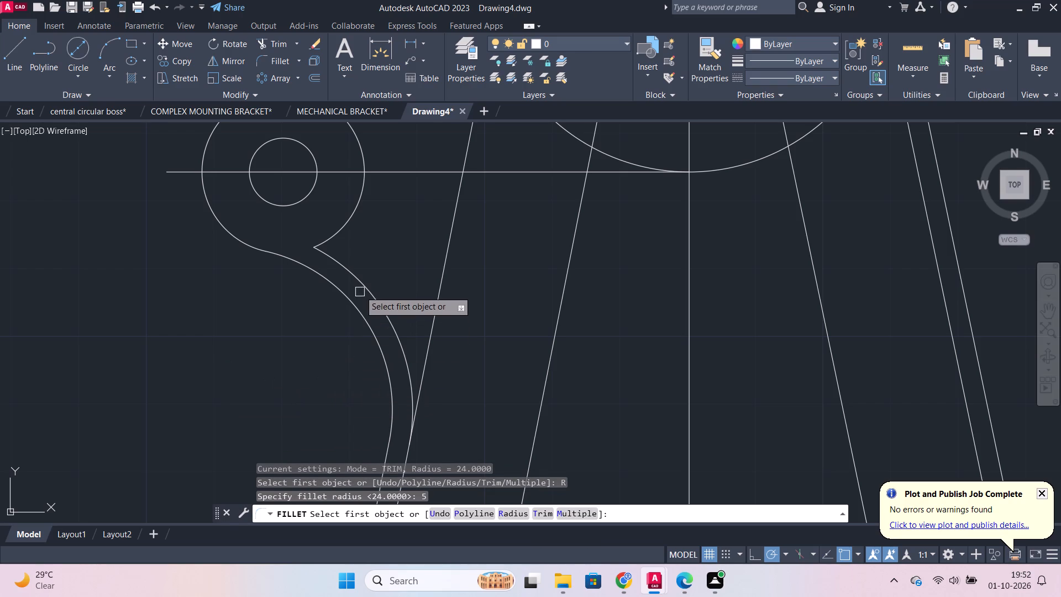
{"action": "left_click", "coordinate": [332, 236]}
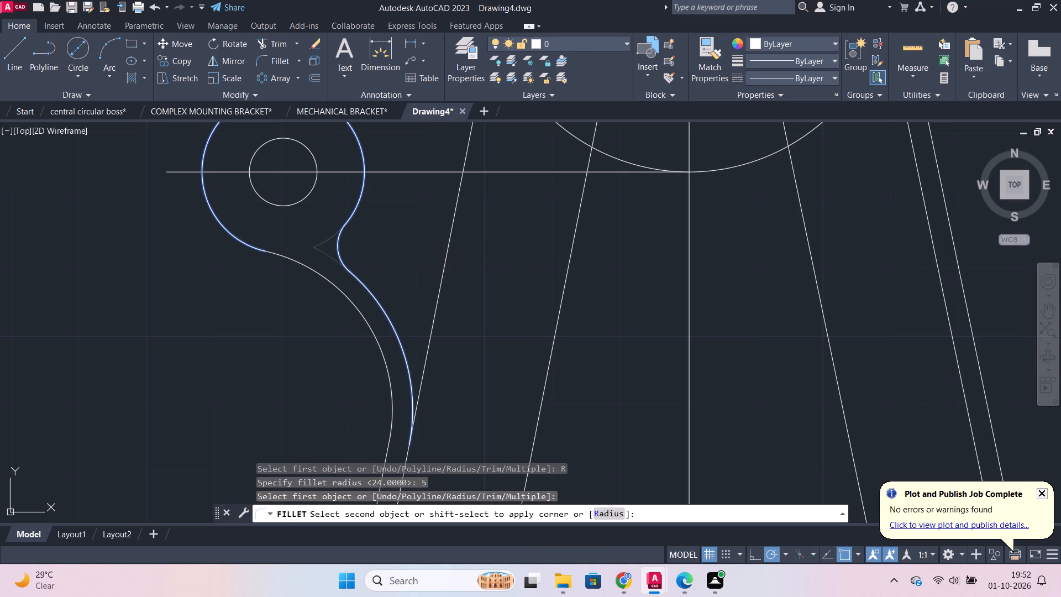
{"action": "left_click", "coordinate": [330, 256]}
Draw a radius 45 circle tangent to the left boss's outer circle and the large central outer circle, on their upper side.
{"action": "scroll", "coordinate": [267, 309], "scroll_direction": "down", "scroll_amount": 2}
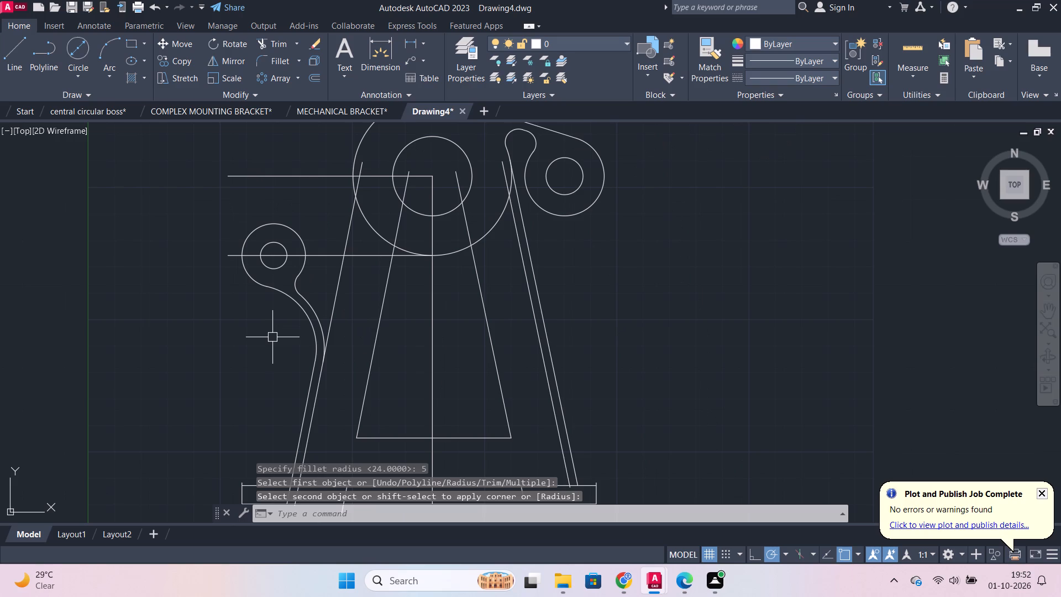
{"action": "middle_click_drag", "start_coordinate": [250, 368], "coordinate": [245, 481]}
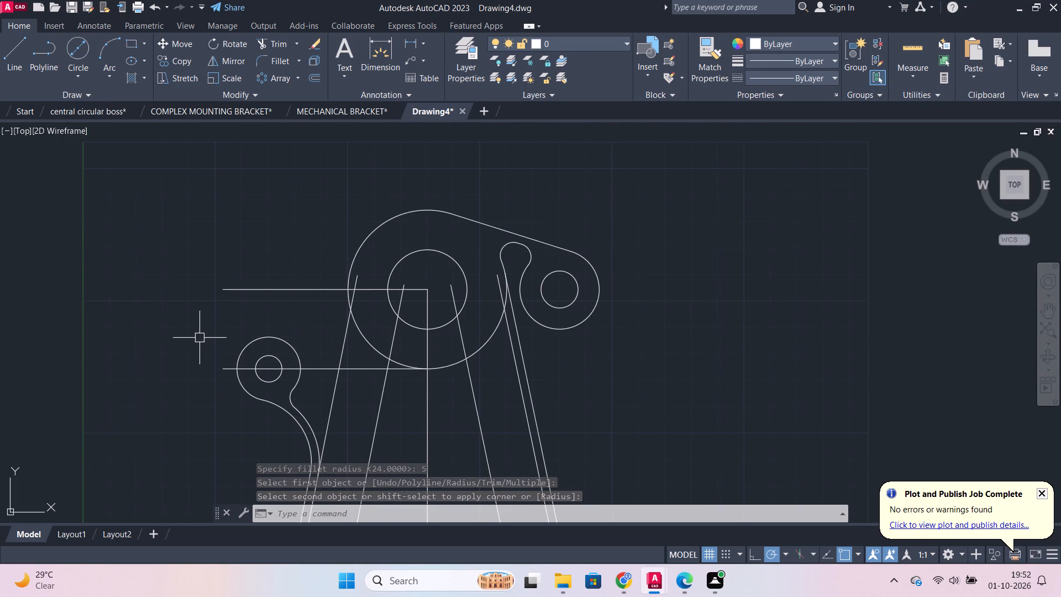
{"action": "key", "text": "Escape"}
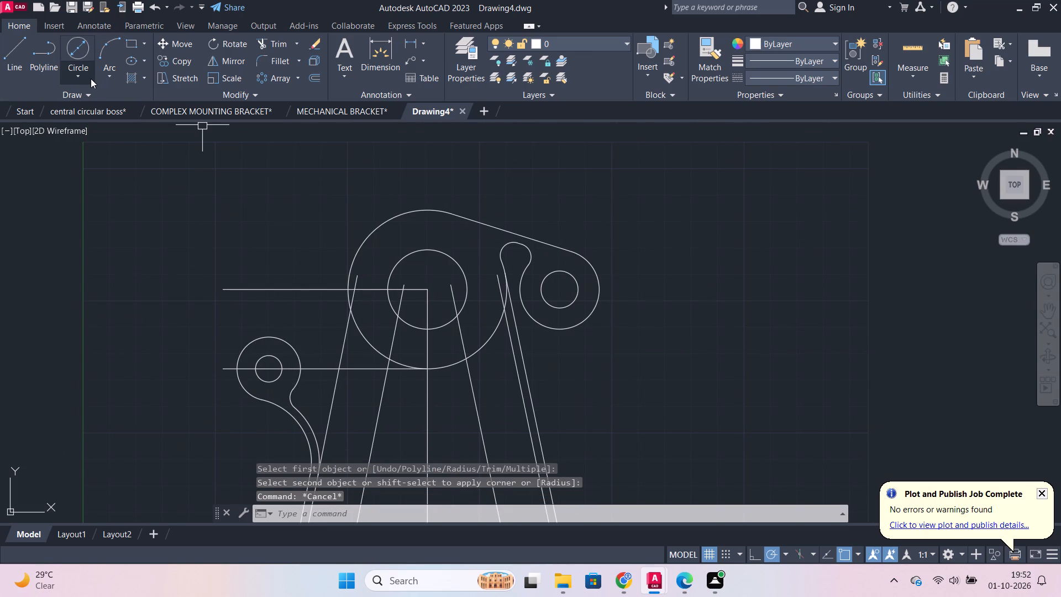
{"action": "left_click", "coordinate": [91, 78]}
{"action": "left_click", "coordinate": [133, 219]}
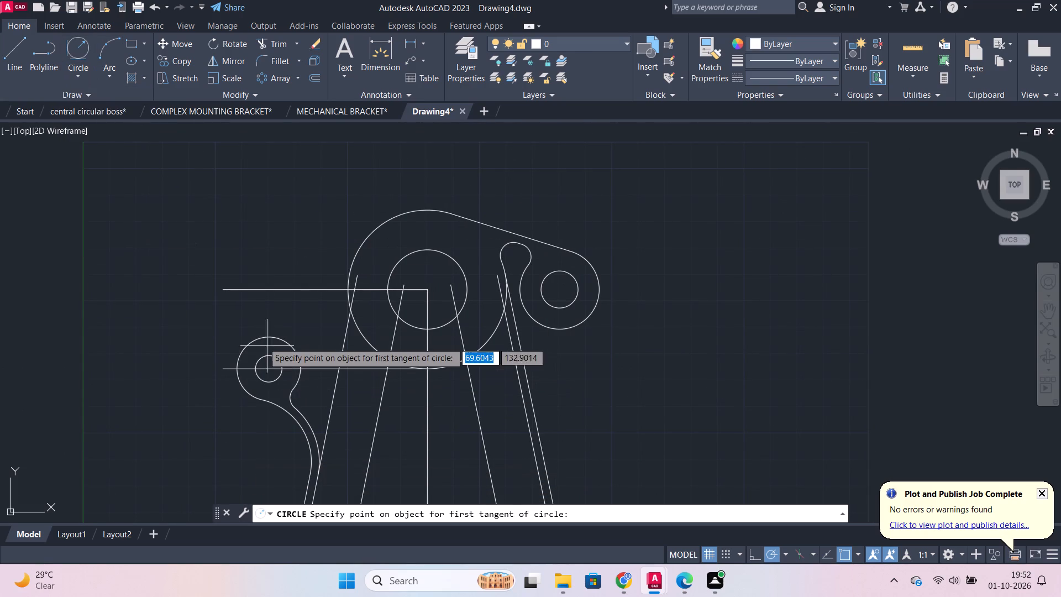
{"action": "left_click", "coordinate": [259, 337]}
{"action": "left_click", "coordinate": [345, 271]}
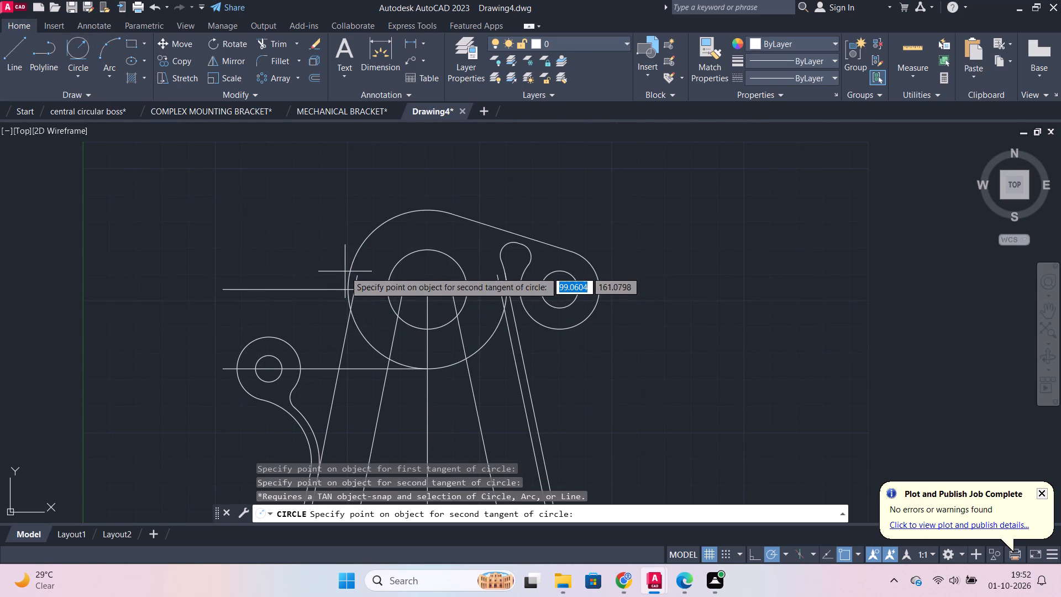
{"action": "left_click", "coordinate": [349, 271]}
{"action": "type", "text": "45"}
{"action": "key", "text": "Return"}
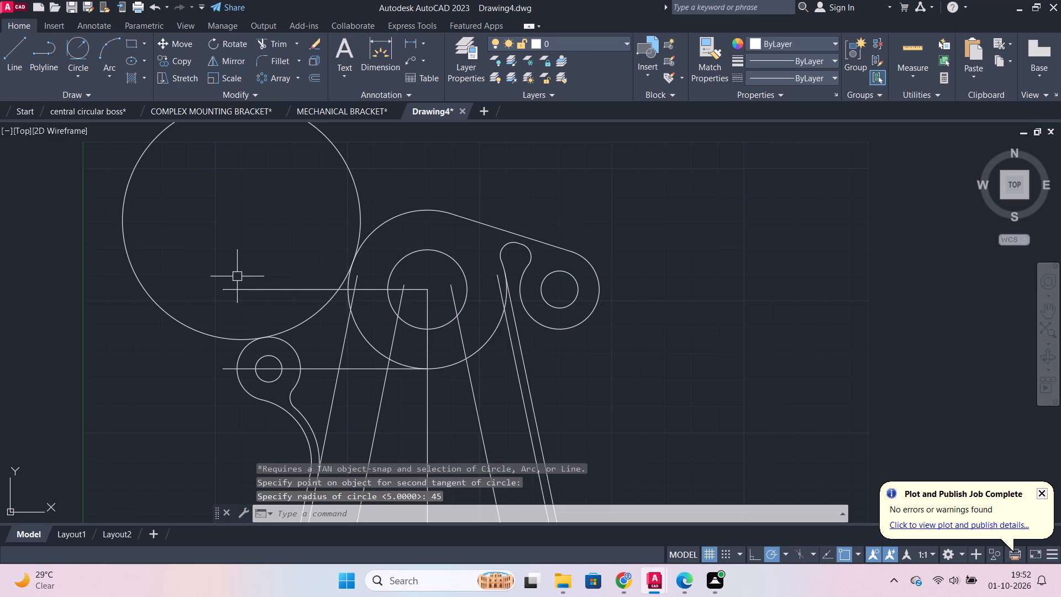
{"action": "key", "text": "Escape"}
Trim the radius 45 circle, keeping only the arc between its tangent points on the left boss and the central circle.
{"action": "type", "text": "TR"}
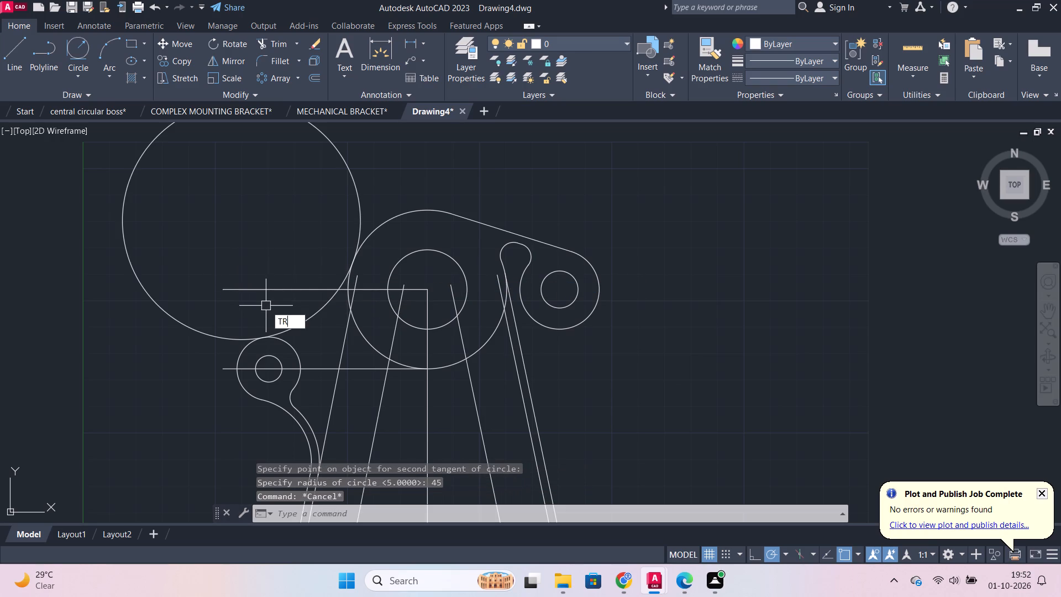
{"action": "key", "text": "Return"}
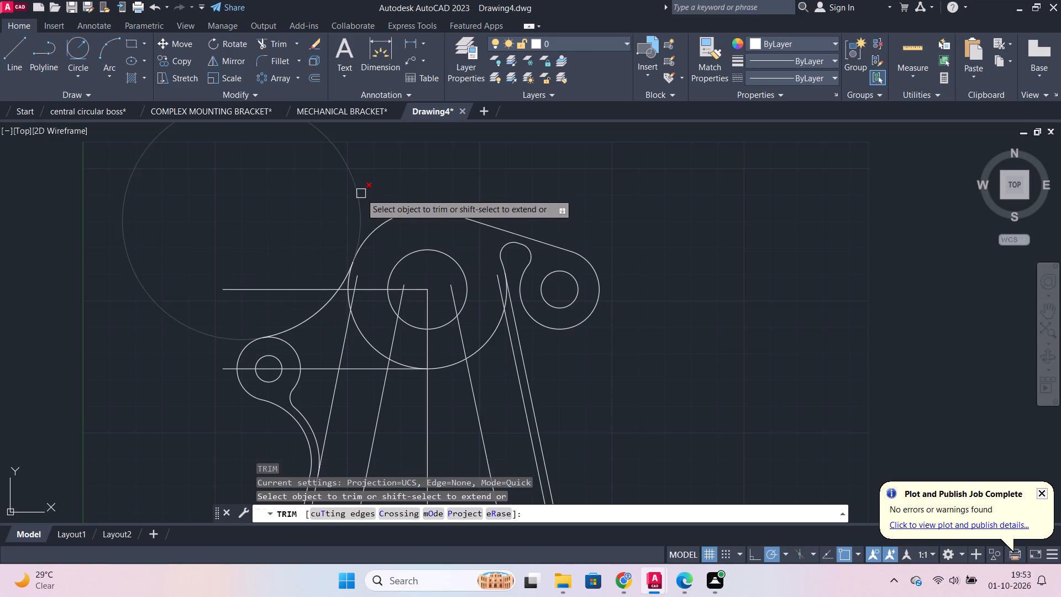
{"action": "left_click", "coordinate": [361, 193]}
{"action": "scroll", "coordinate": [290, 256], "scroll_direction": "up", "scroll_amount": 2}
{"action": "scroll", "coordinate": [330, 292], "scroll_direction": "down", "scroll_amount": 1}
{"action": "scroll", "coordinate": [241, 350], "scroll_direction": "down", "scroll_amount": 1}
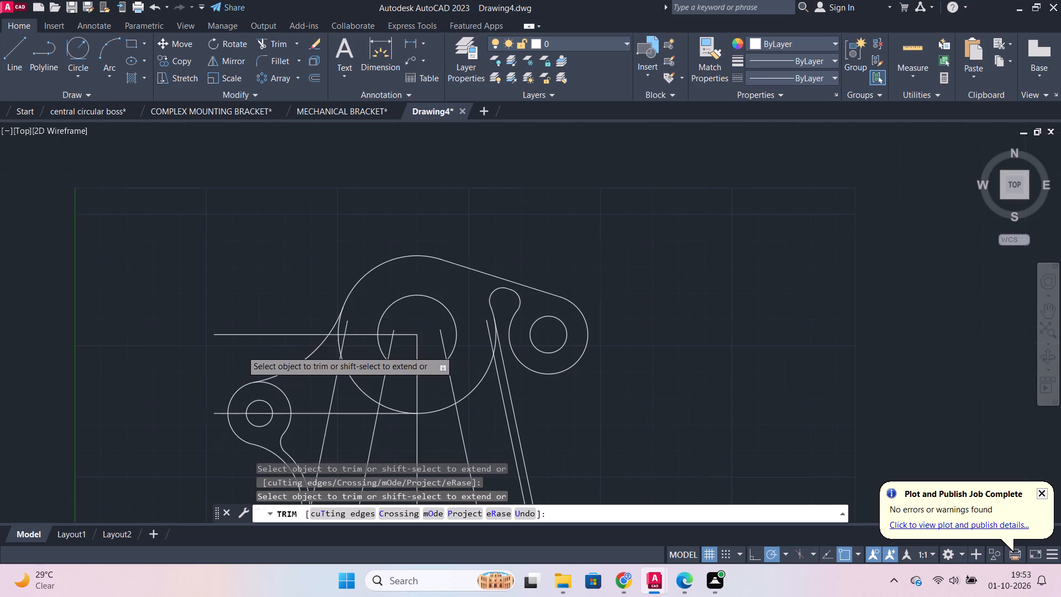
{"action": "key", "text": "Escape"}
Offset the radius 45 arc by 3 towards the inside of the part.
{"action": "left_click", "coordinate": [306, 358]}
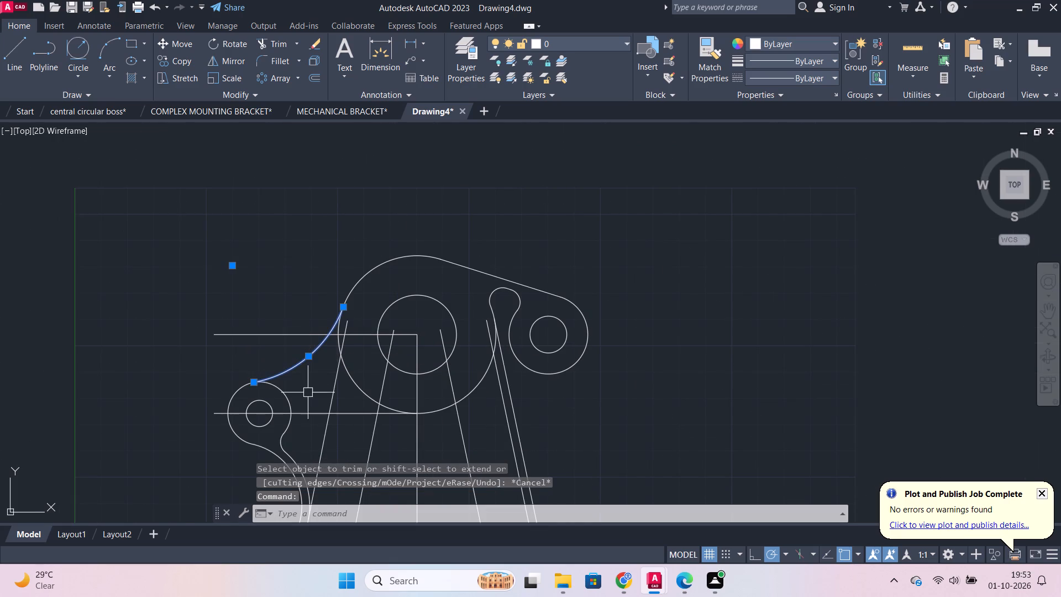
{"action": "key", "text": "o"}
{"action": "key", "text": "Return"}
{"action": "key", "text": "Return"}
{"action": "scroll", "coordinate": [309, 384], "scroll_direction": "up", "scroll_amount": 3}
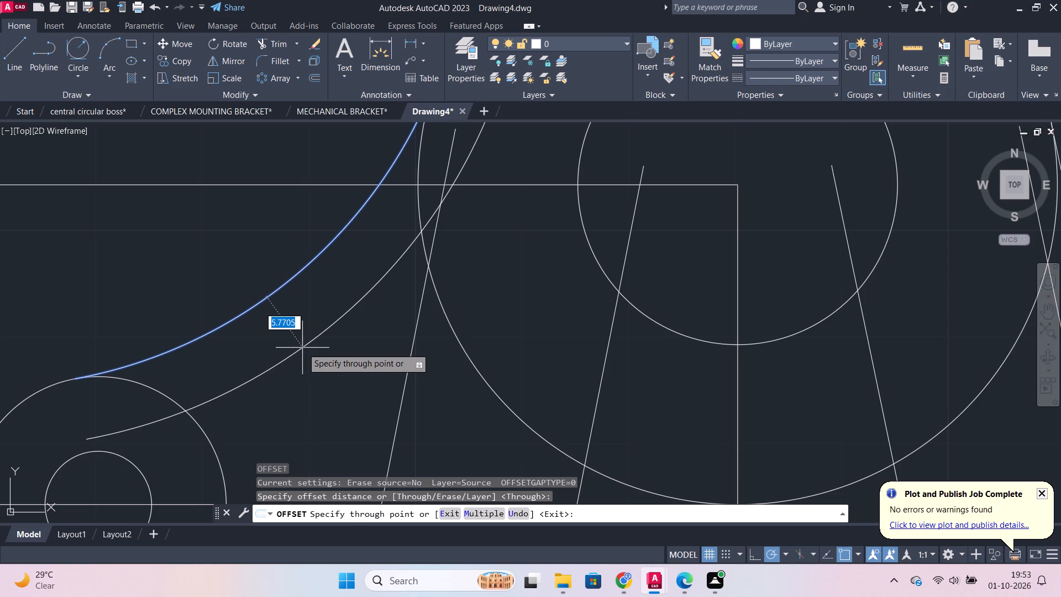
{"action": "key", "text": "3"}
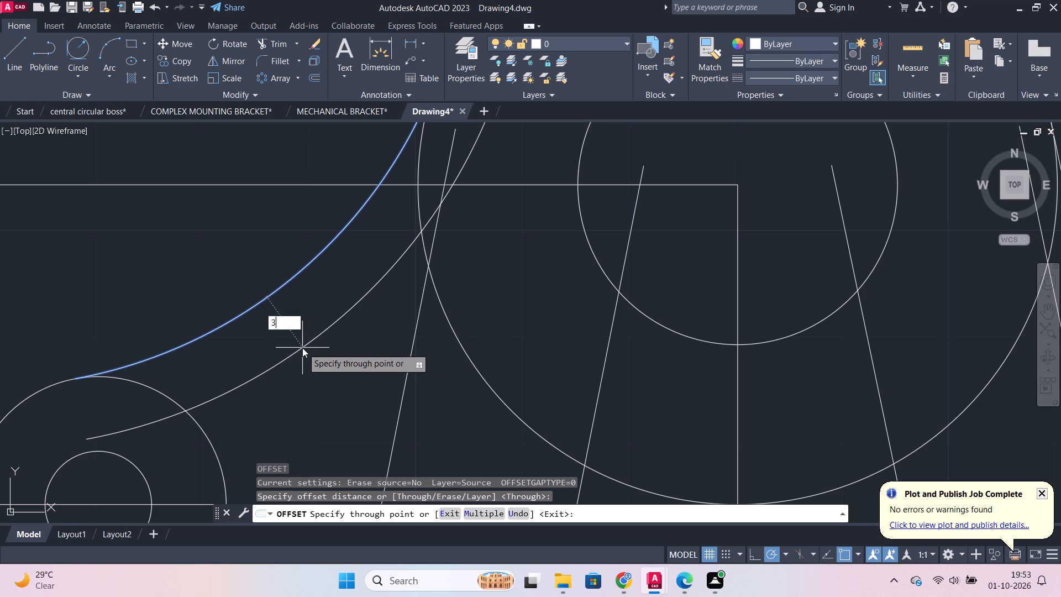
{"action": "key", "text": "Return"}
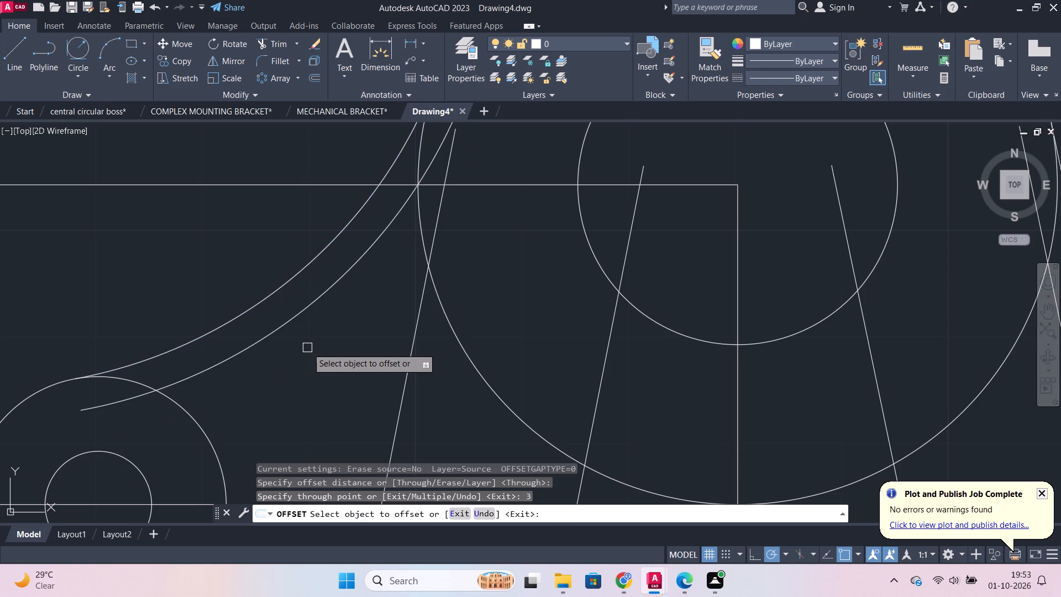
{"action": "scroll", "coordinate": [318, 338], "scroll_direction": "down", "scroll_amount": 2}
{"action": "key", "text": "Escape"}
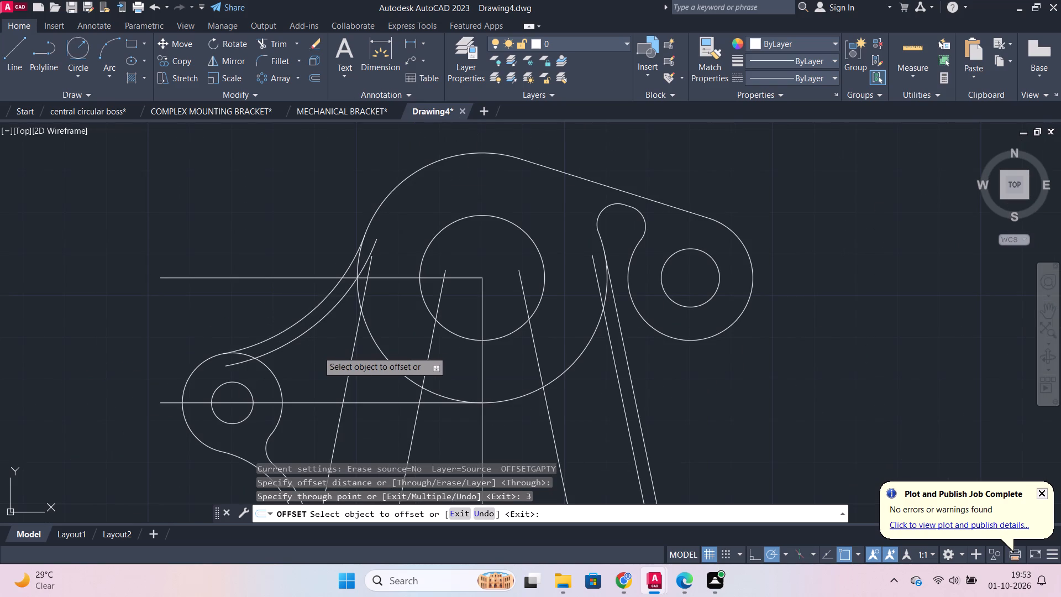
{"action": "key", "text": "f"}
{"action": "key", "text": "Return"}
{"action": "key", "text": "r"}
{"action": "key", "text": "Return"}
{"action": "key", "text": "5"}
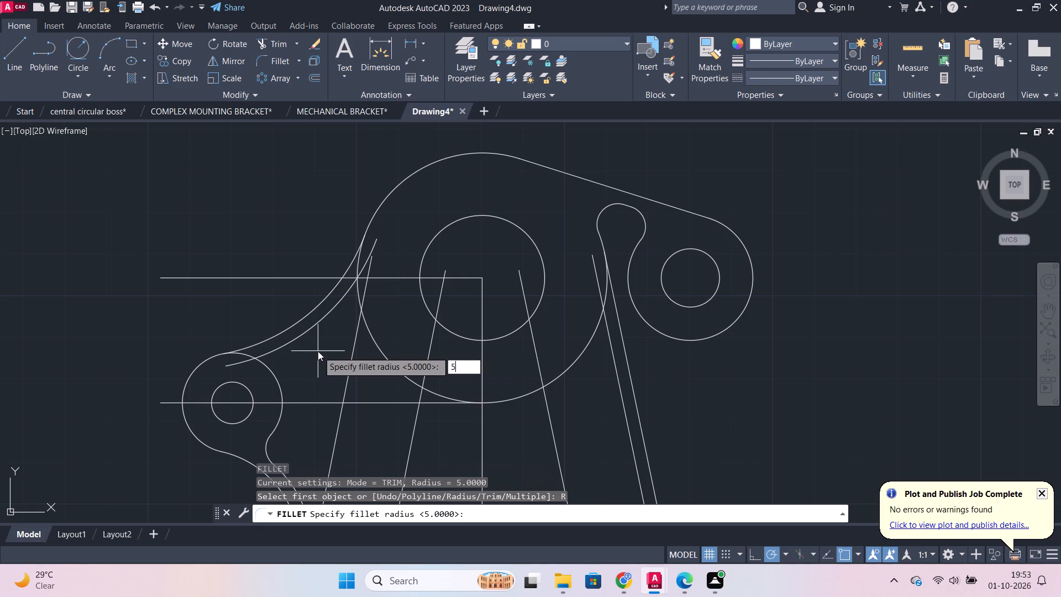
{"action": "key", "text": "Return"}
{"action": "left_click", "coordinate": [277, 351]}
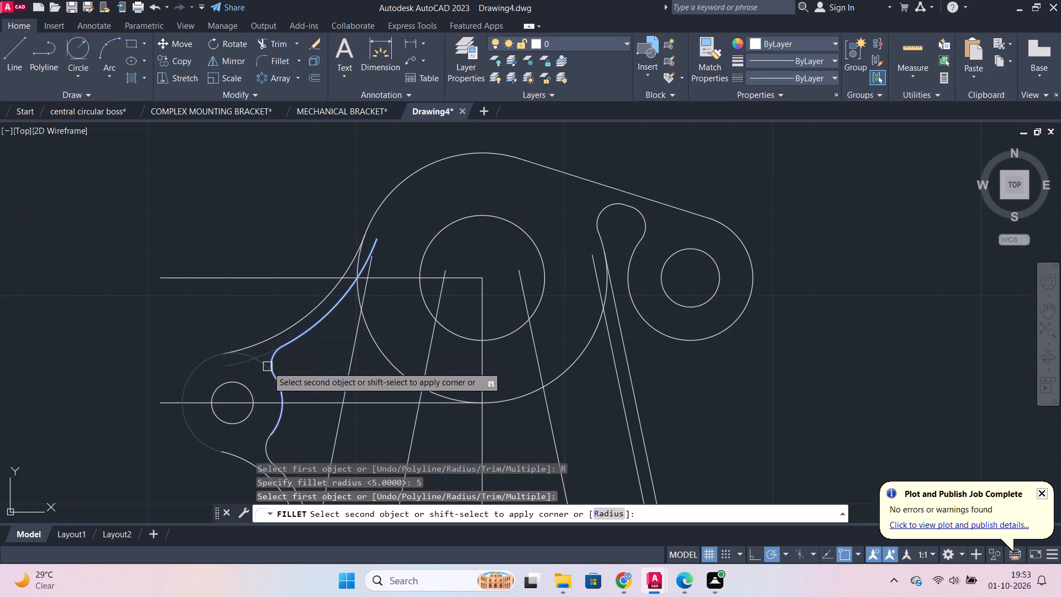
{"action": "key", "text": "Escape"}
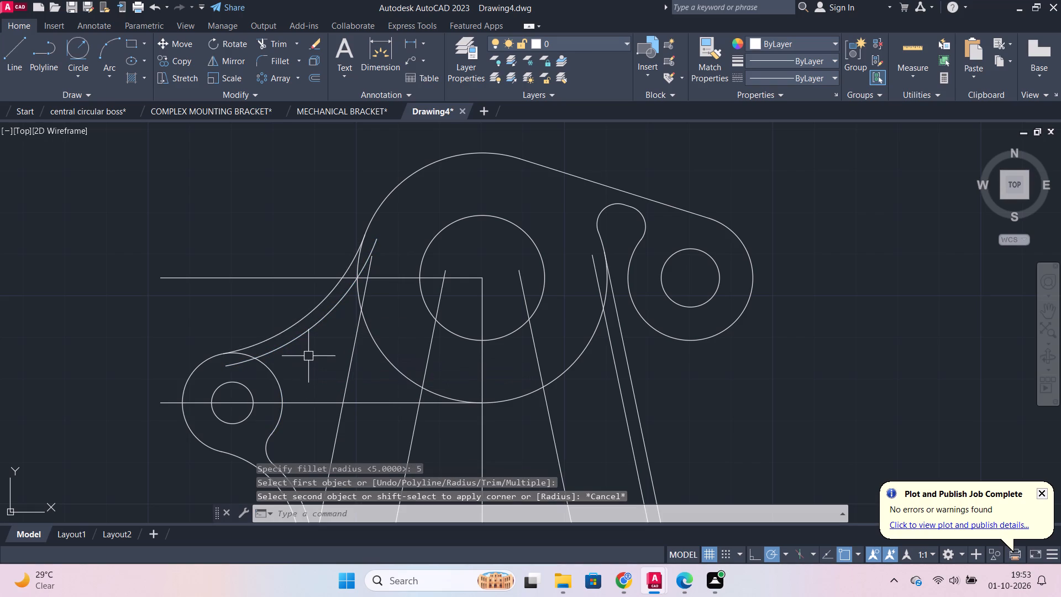
Trim the offset arc's end inside the left boss, and the boss's outer circle between the two upper arcs.
{"action": "type", "text": "TR"}
{"action": "key", "text": "Return"}
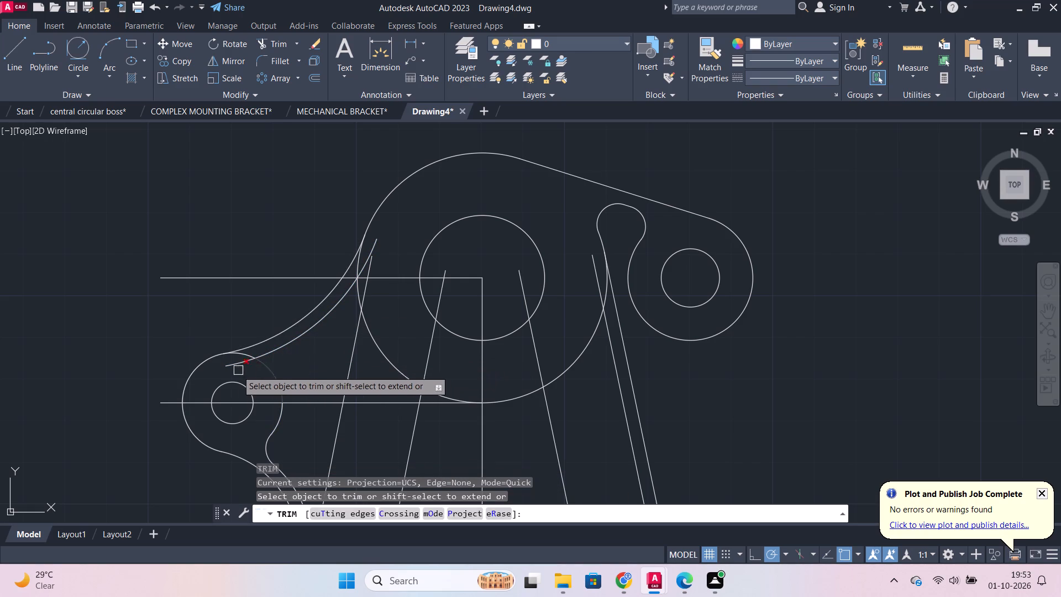
{"action": "left_click", "coordinate": [239, 365]}
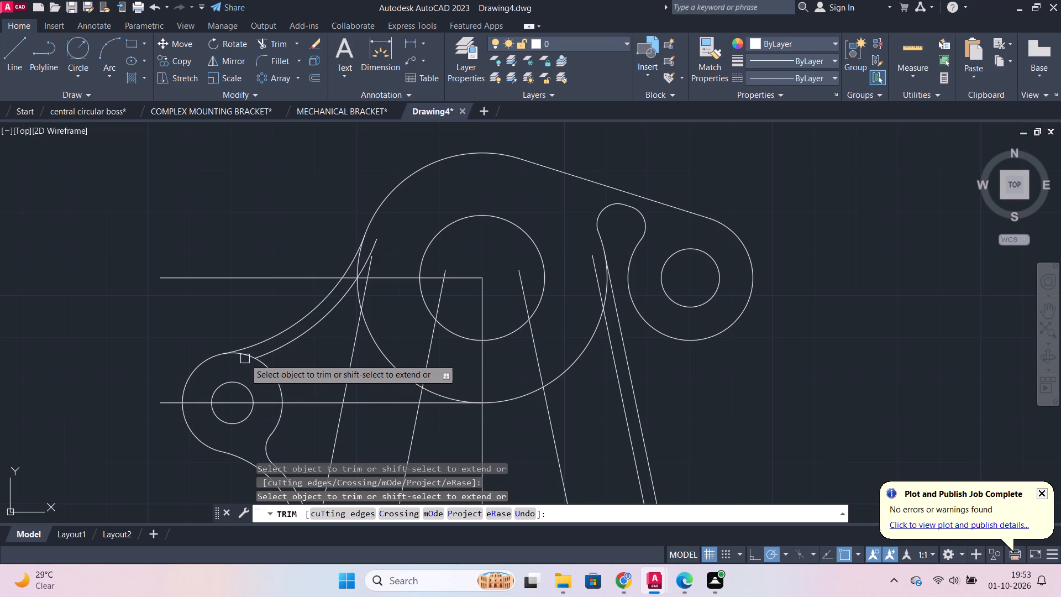
{"action": "left_click", "coordinate": [248, 355]}
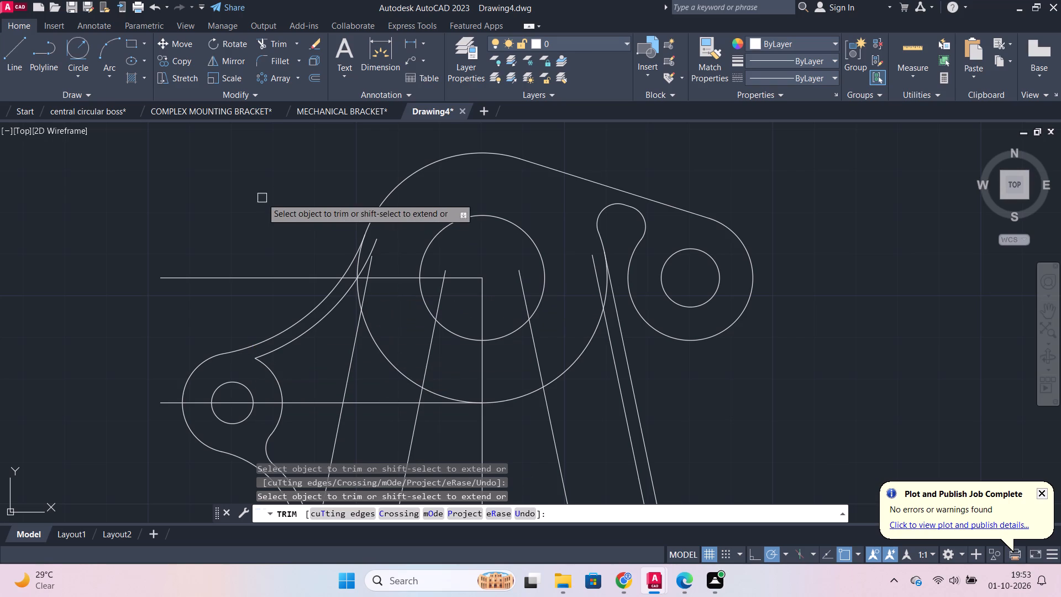
Trim the portions of the left slanted line and the offset arc that lie inside the large central outer circle.
{"action": "middle_click", "coordinate": [285, 203]}
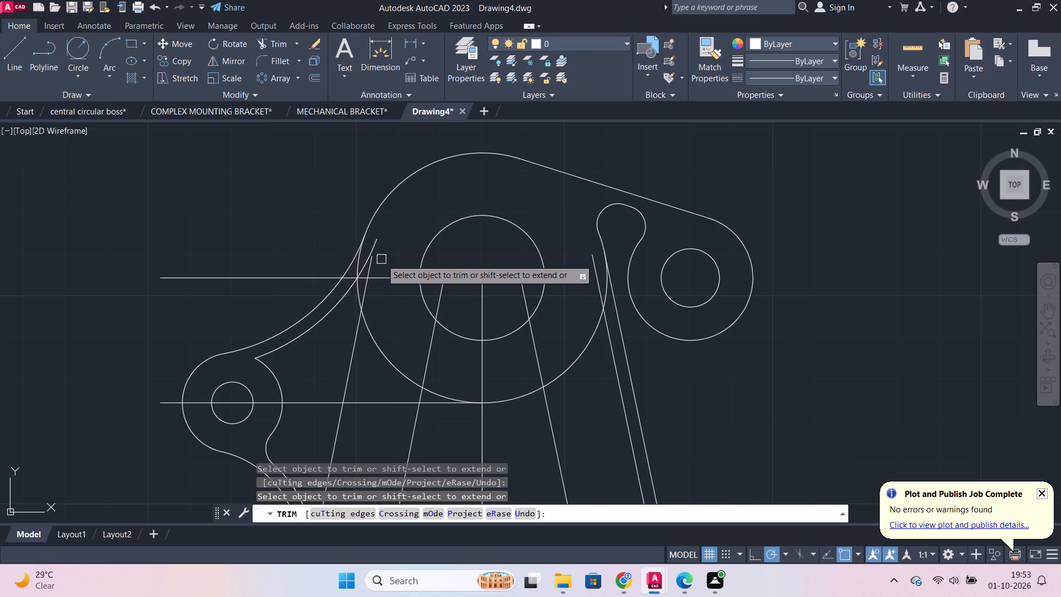
{"action": "left_click", "coordinate": [368, 291]}
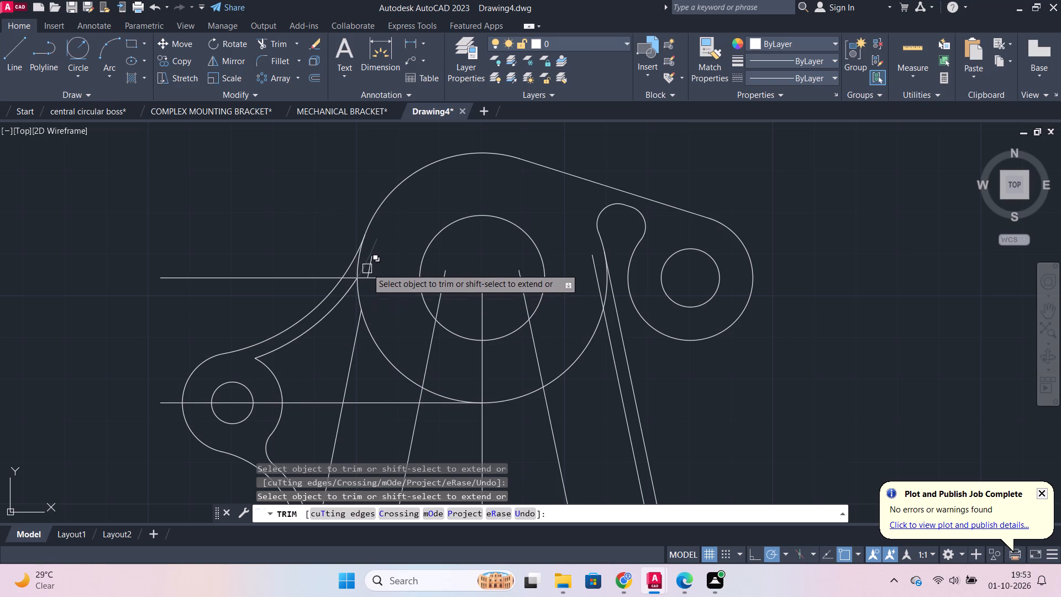
{"action": "left_click", "coordinate": [371, 261]}
{"action": "left_click", "coordinate": [370, 261]}
{"action": "left_click", "coordinate": [371, 255]}
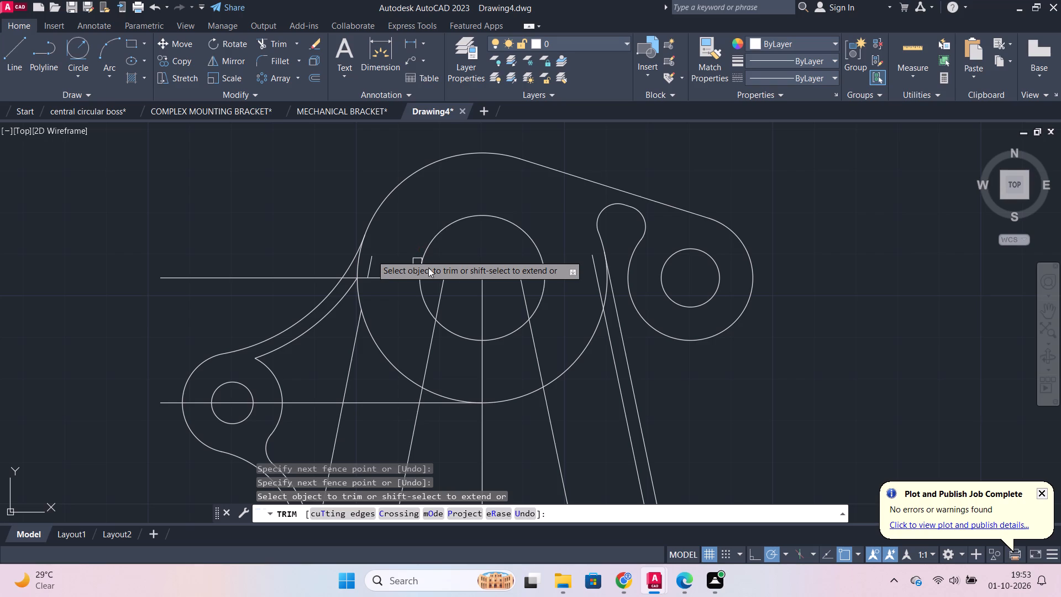
{"action": "left_click", "coordinate": [372, 263]}
Trim the left slanted line between the central outer circle and the lower horizontal line, and that circle between the two arcs.
{"action": "scroll", "coordinate": [381, 262], "scroll_direction": "up", "scroll_amount": 1}
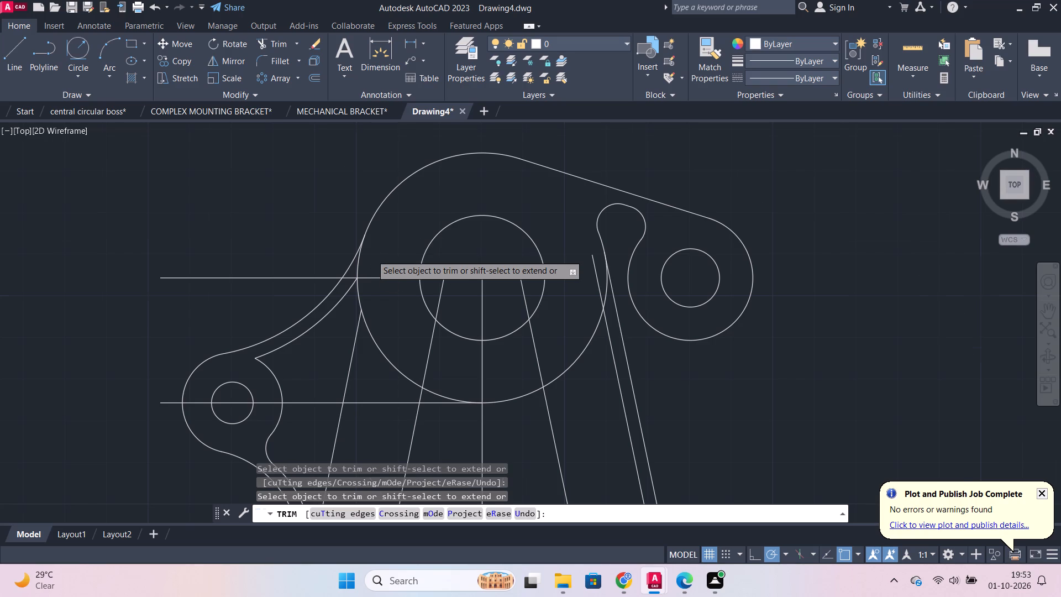
{"action": "scroll", "coordinate": [381, 262], "scroll_direction": "up", "scroll_amount": 1}
{"action": "scroll", "coordinate": [371, 294], "scroll_direction": "down", "scroll_amount": 2}
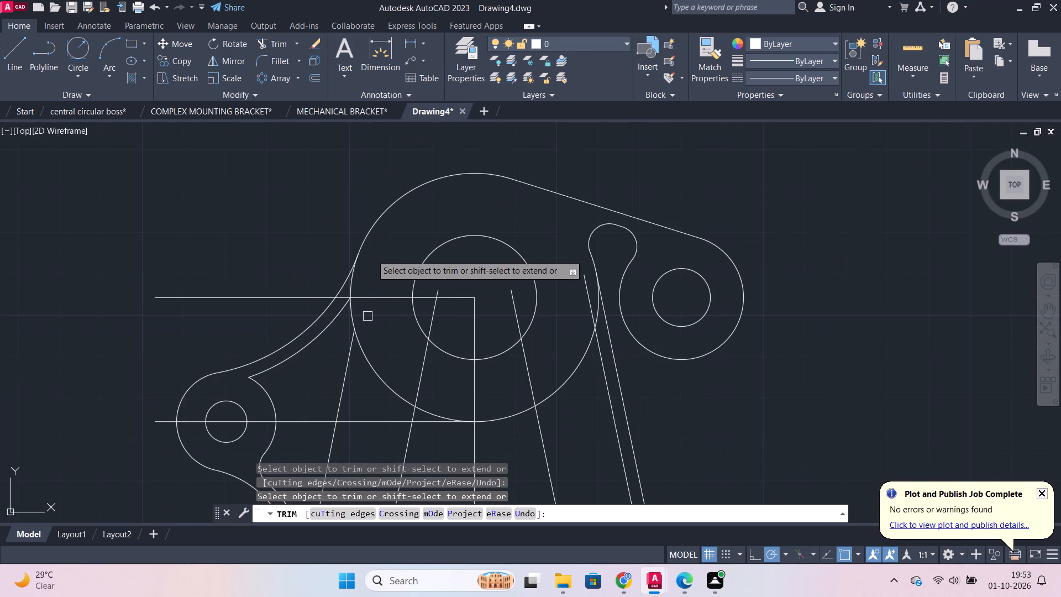
{"action": "left_click", "coordinate": [348, 356]}
{"action": "left_click", "coordinate": [354, 285]}
{"action": "key", "text": "Escape"}
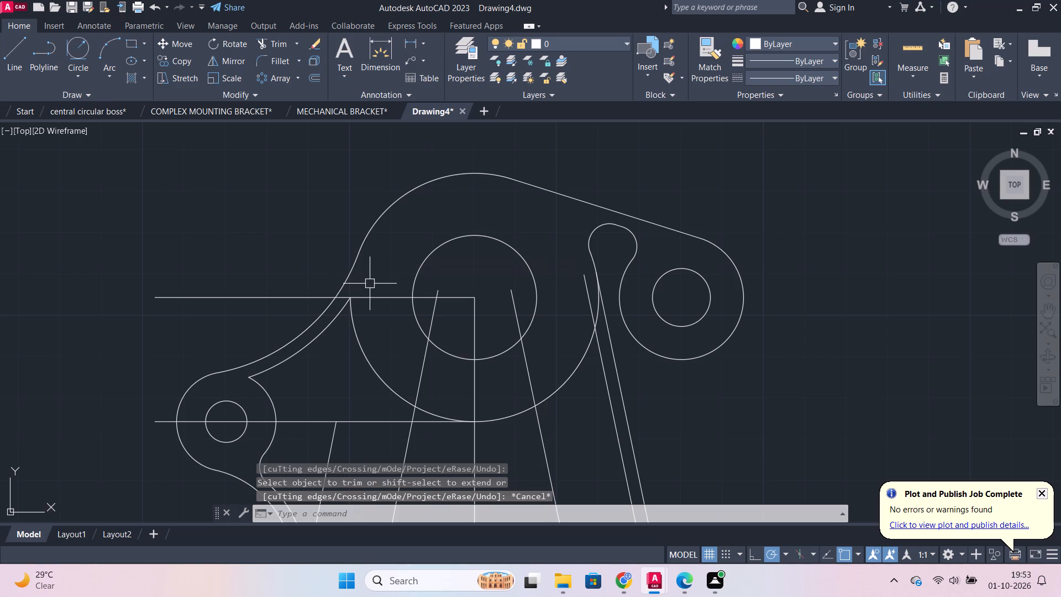
Fillet the upper offset arc to the large central outer circle with radius 5.
{"action": "key", "text": "f"}
{"action": "key", "text": "Return"}
{"action": "key", "text": "r"}
{"action": "key", "text": "Return"}
{"action": "key", "text": "5"}
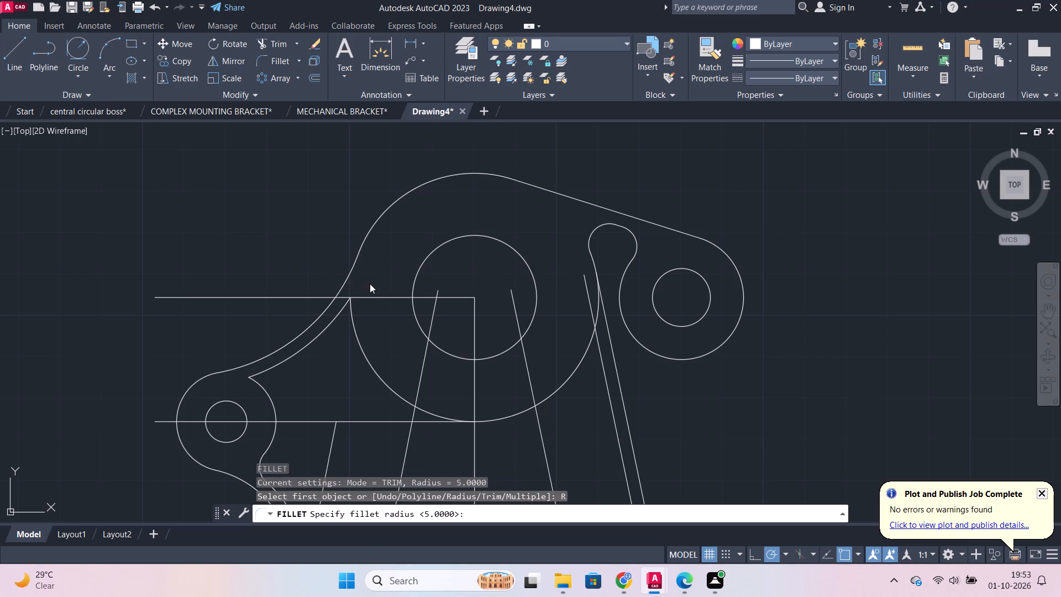
{"action": "key", "text": "Return"}
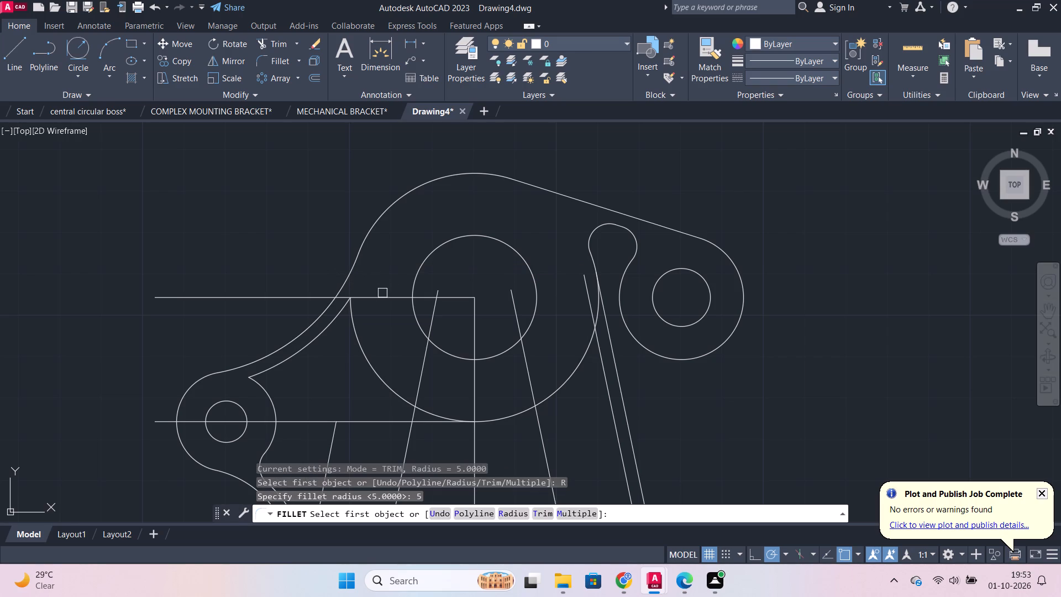
{"action": "left_click", "coordinate": [339, 317]}
{"action": "left_click", "coordinate": [349, 324]}
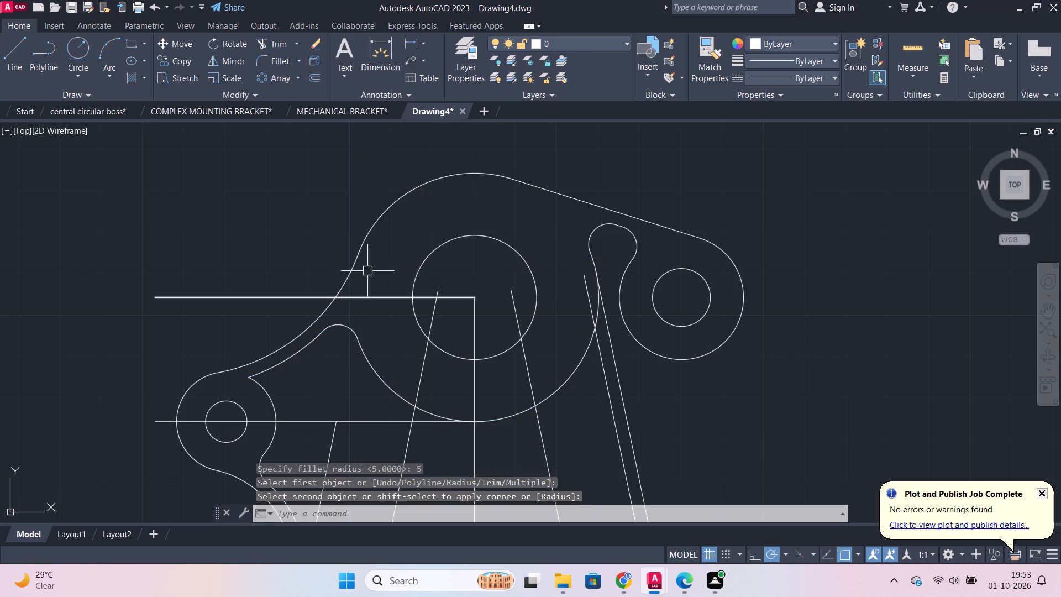
{"action": "scroll", "coordinate": [384, 226], "scroll_direction": "down", "scroll_amount": 1}
{"action": "key", "text": "Escape"}
{"action": "middle_click_drag", "start_coordinate": [659, 303], "coordinate": [649, 303]}
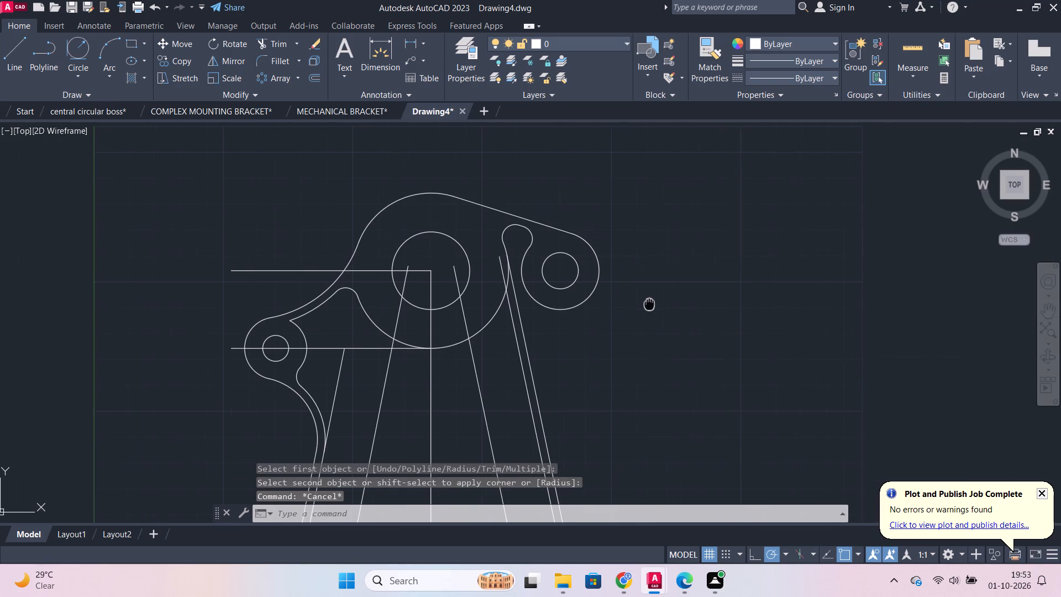
Trim the slanted line pieces inside the base strip, except the outer left line, and the base's upper line between the two left slanted lines.
{"action": "middle_click_drag", "start_coordinate": [649, 303], "coordinate": [648, 303]}
{"action": "scroll", "coordinate": [650, 306], "scroll_direction": "down", "scroll_amount": 1}
{"action": "middle_click_drag", "start_coordinate": [633, 333], "coordinate": [591, 263]}
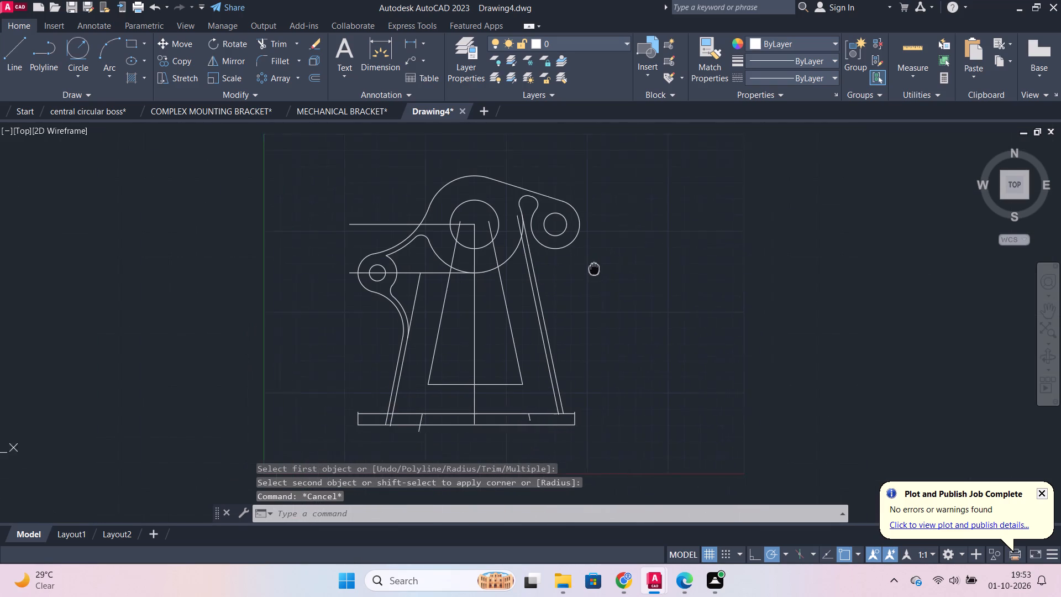
{"action": "middle_click_drag", "start_coordinate": [591, 263], "coordinate": [590, 259]}
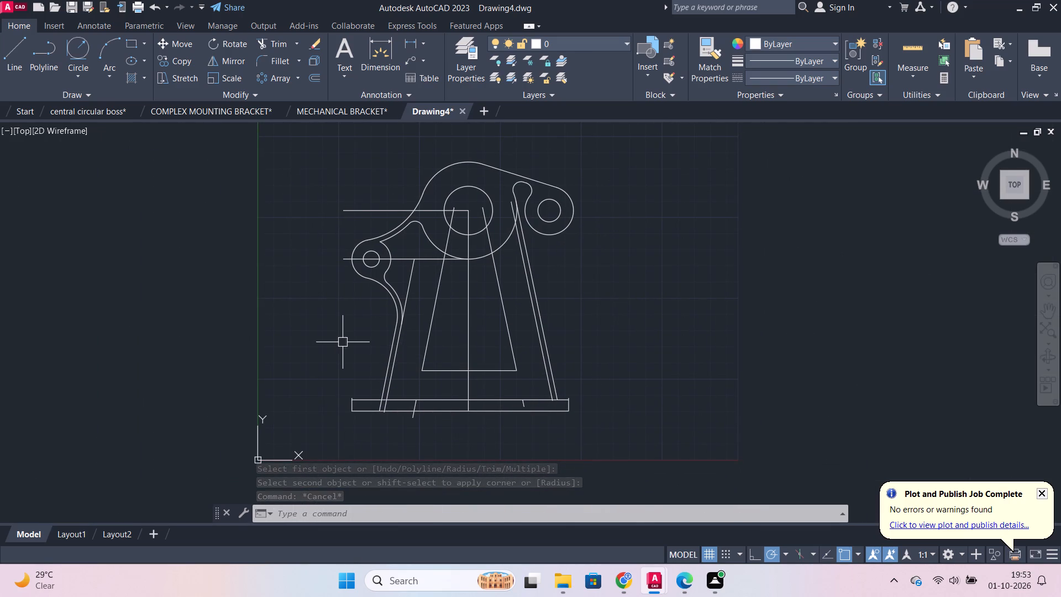
{"action": "scroll", "coordinate": [335, 341], "scroll_direction": "up", "scroll_amount": 1}
{"action": "middle_click_drag", "start_coordinate": [337, 341], "coordinate": [272, 290]}
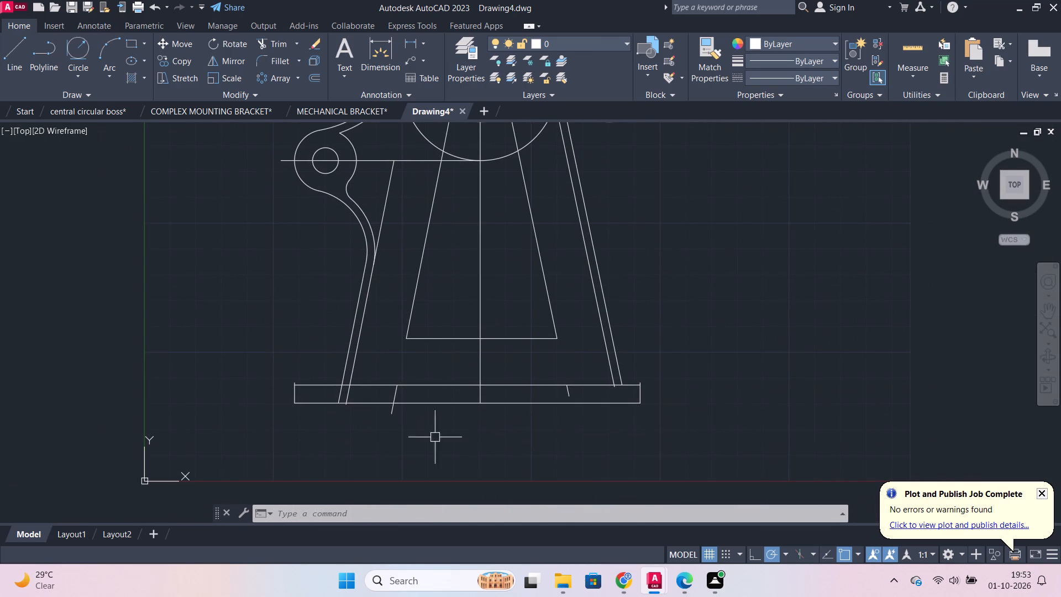
{"action": "key", "text": "Escape"}
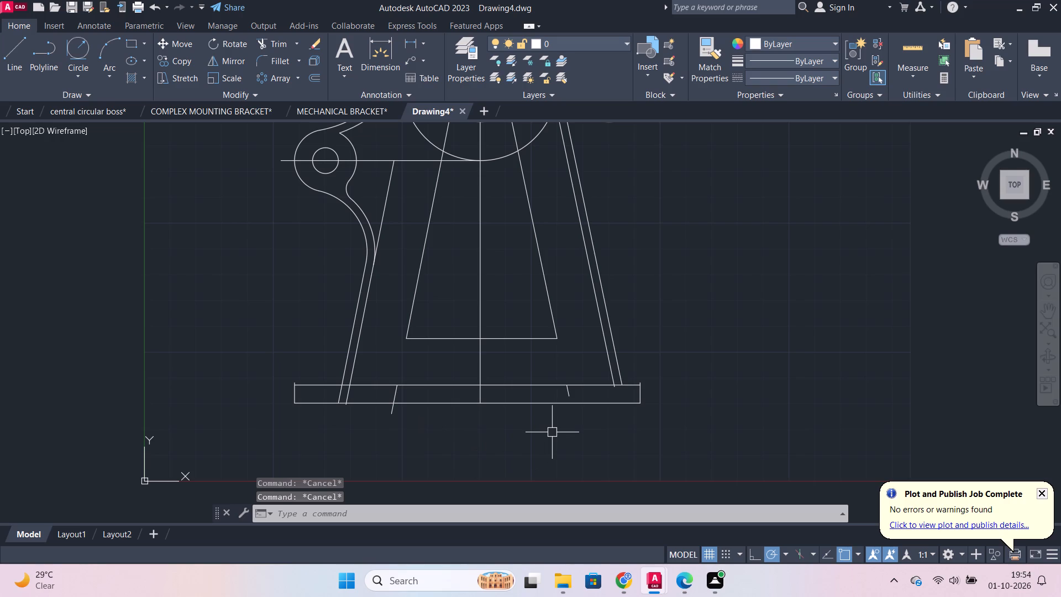
{"action": "type", "text": "TR"}
{"action": "key", "text": "Return"}
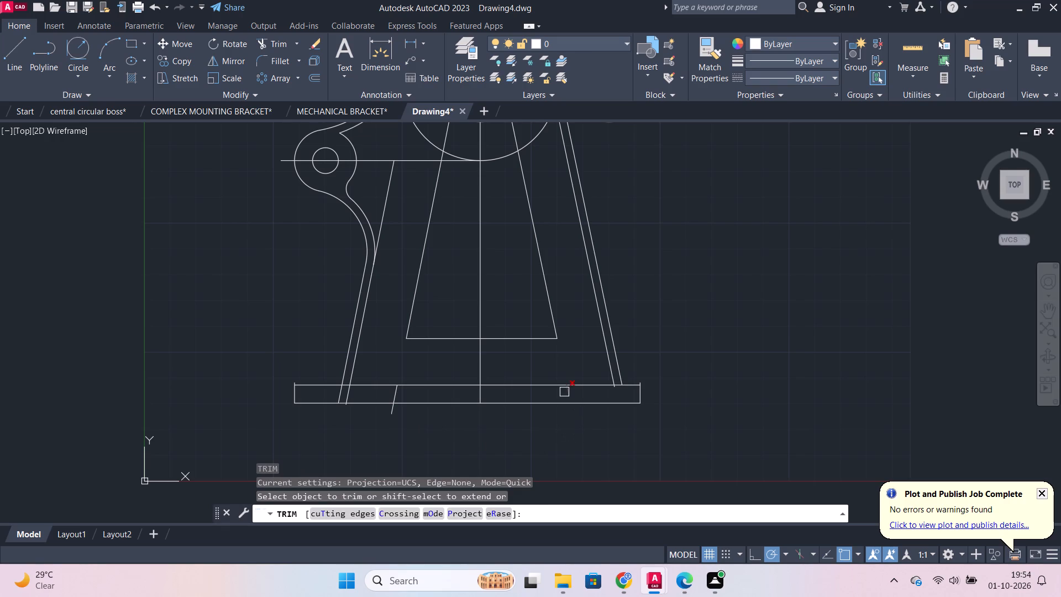
{"action": "left_click", "coordinate": [564, 392]}
{"action": "left_click", "coordinate": [347, 395]}
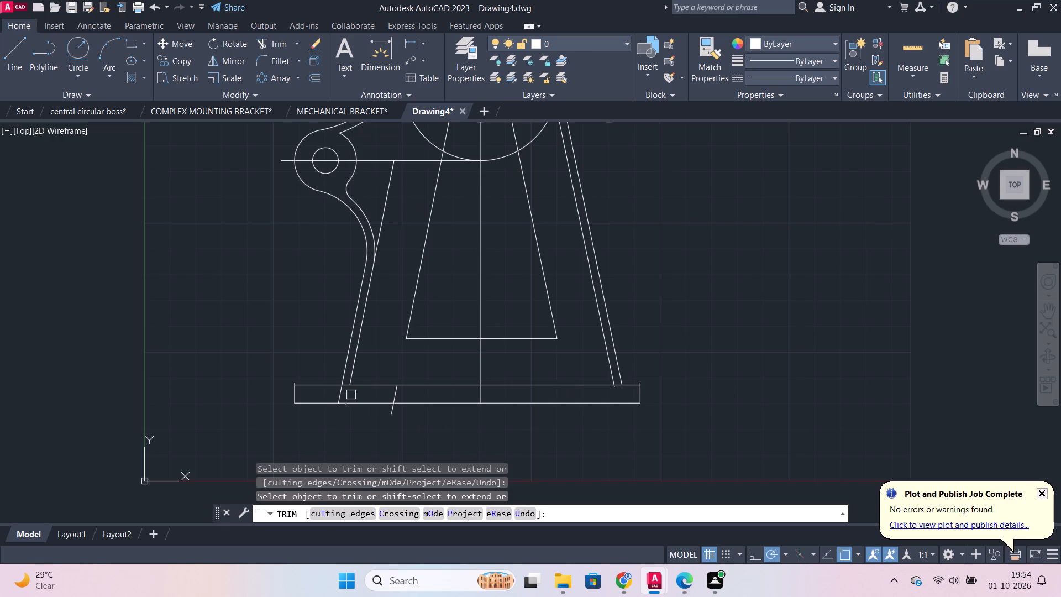
{"action": "left_click", "coordinate": [396, 395]}
{"action": "scroll", "coordinate": [329, 432], "scroll_direction": "up", "scroll_amount": 1}
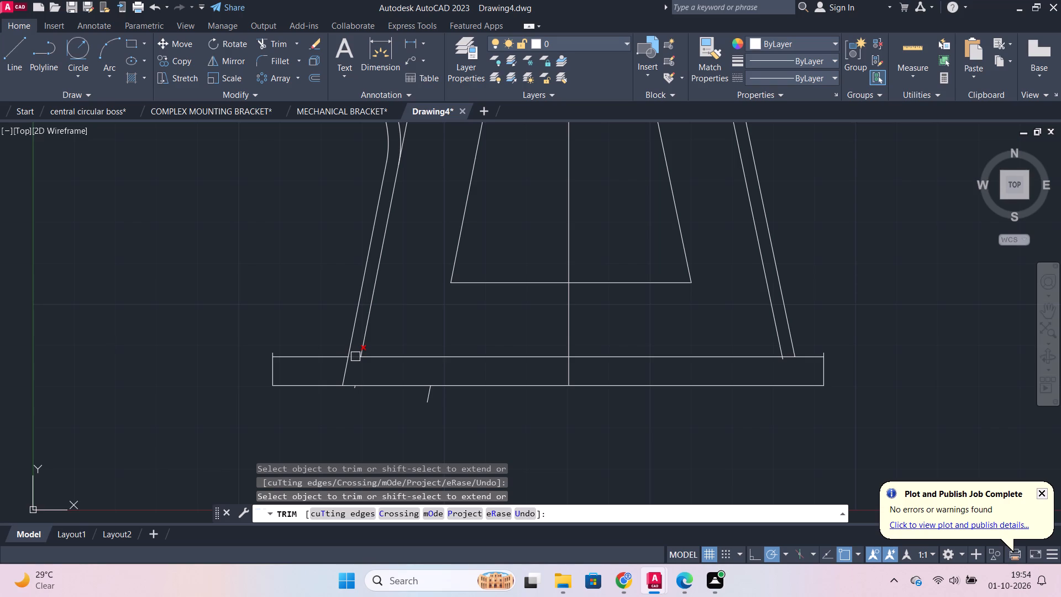
{"action": "left_click", "coordinate": [355, 357]}
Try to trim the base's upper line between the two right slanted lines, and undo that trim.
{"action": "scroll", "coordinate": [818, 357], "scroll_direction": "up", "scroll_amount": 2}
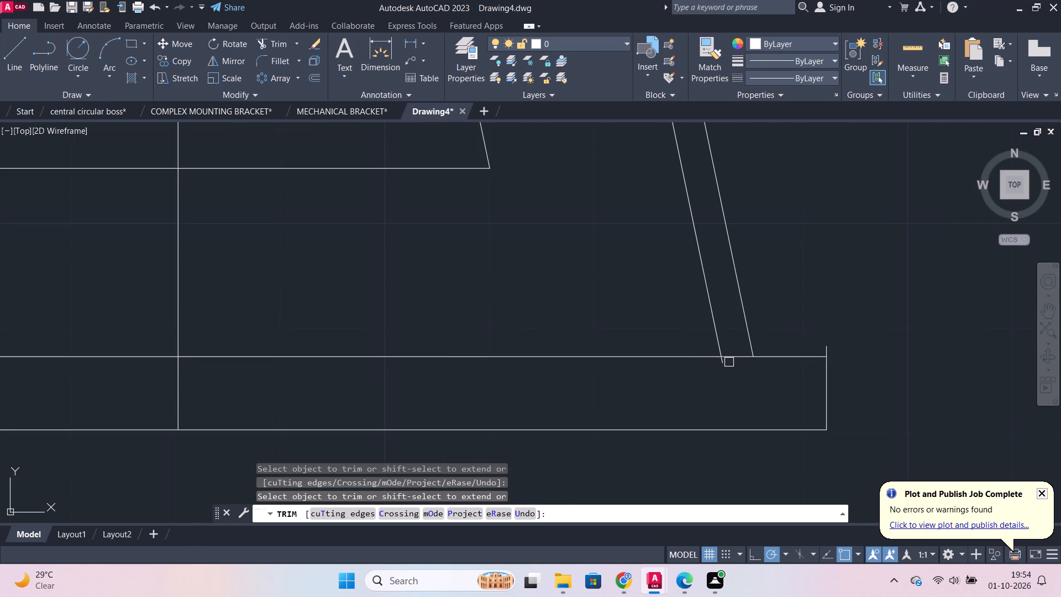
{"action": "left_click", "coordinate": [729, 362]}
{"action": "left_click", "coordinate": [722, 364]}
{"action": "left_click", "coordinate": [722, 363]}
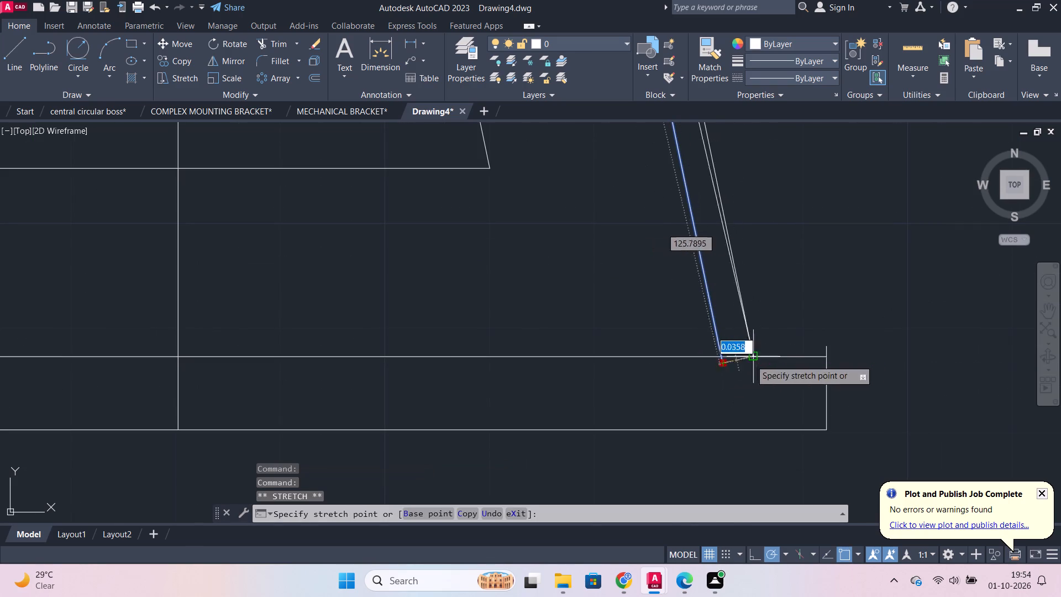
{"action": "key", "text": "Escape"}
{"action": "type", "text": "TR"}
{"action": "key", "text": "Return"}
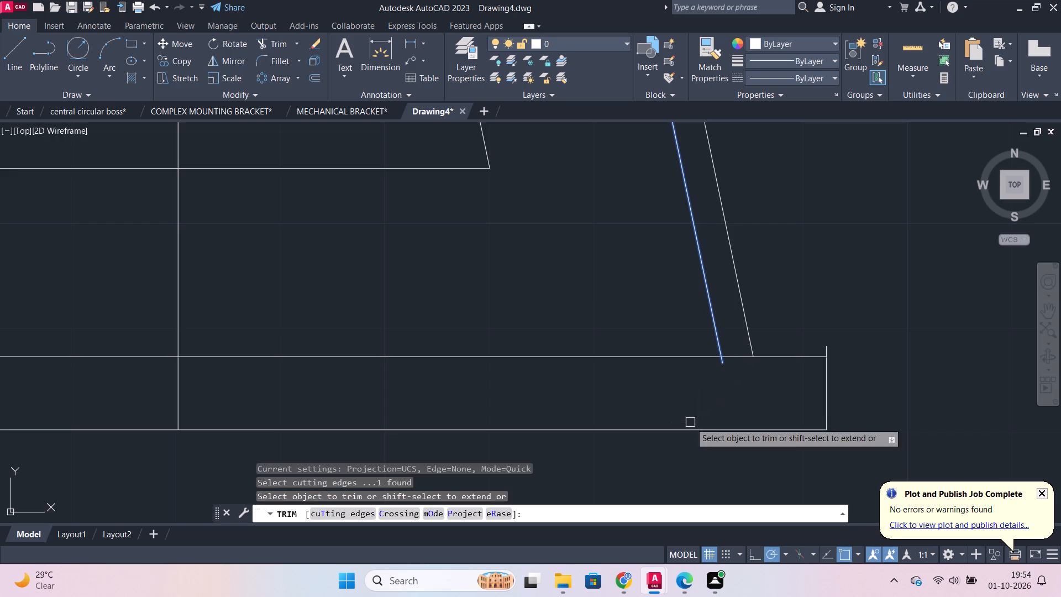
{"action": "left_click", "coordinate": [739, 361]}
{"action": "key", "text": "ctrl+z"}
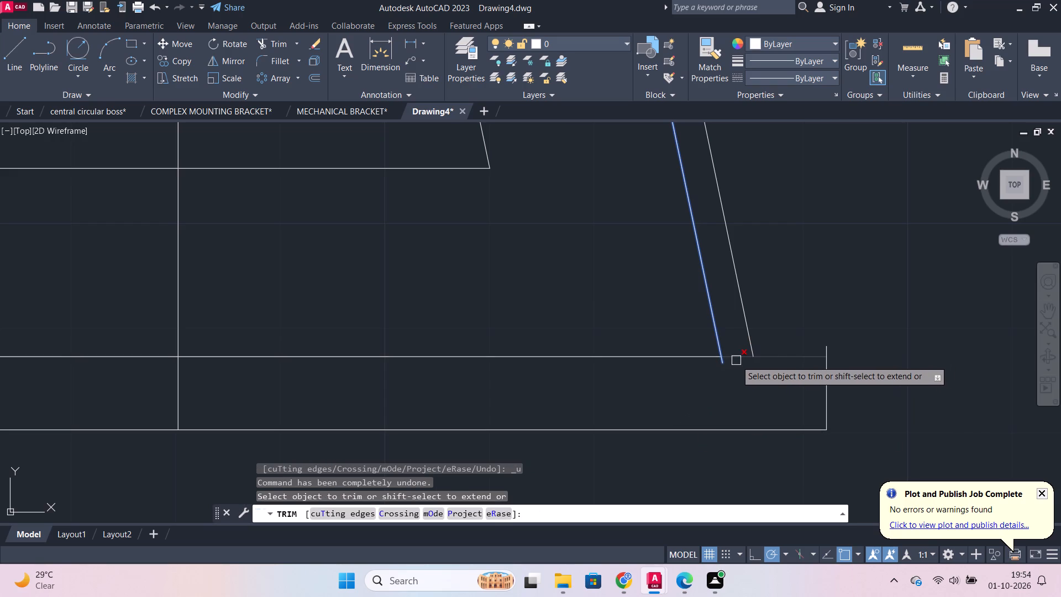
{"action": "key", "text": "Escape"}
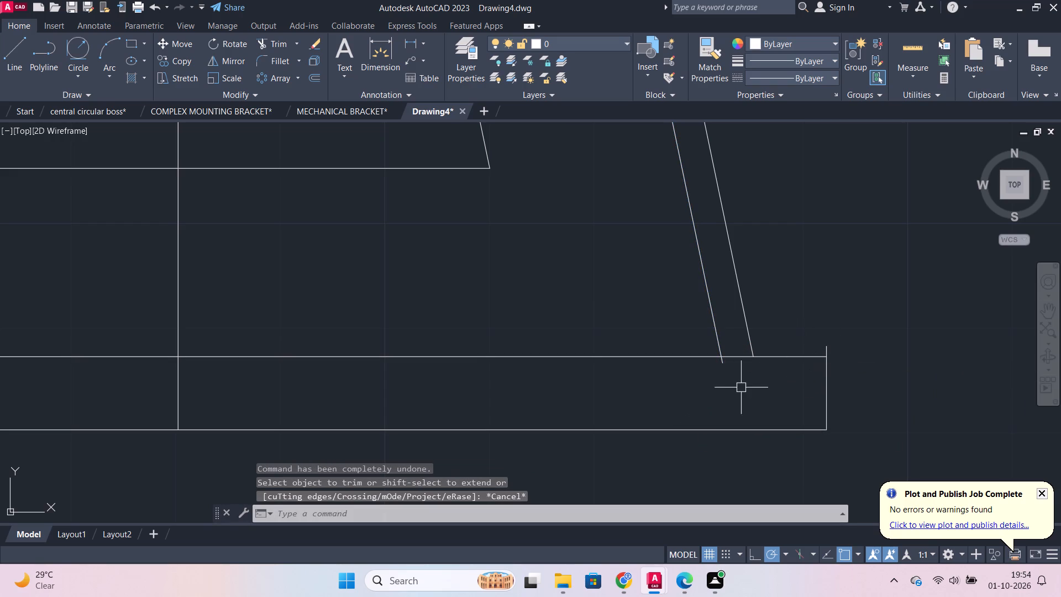
Trim the base's upper line between the two right slanted lines, and the inner right line's end projecting below it.
{"action": "scroll", "coordinate": [723, 364], "scroll_direction": "up", "scroll_amount": 2}
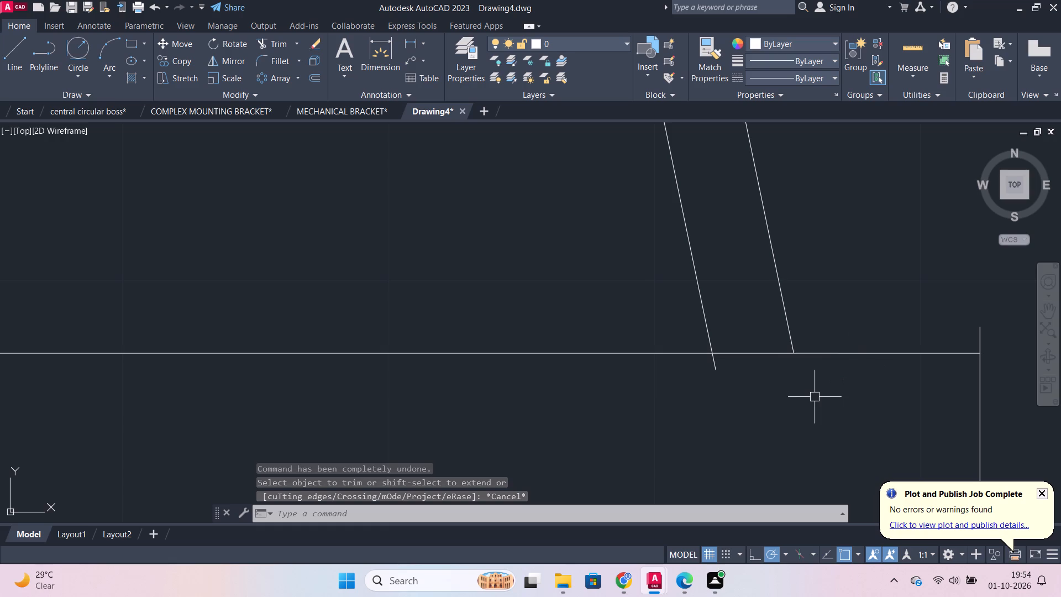
{"action": "type", "text": "TR"}
{"action": "key", "text": "Return"}
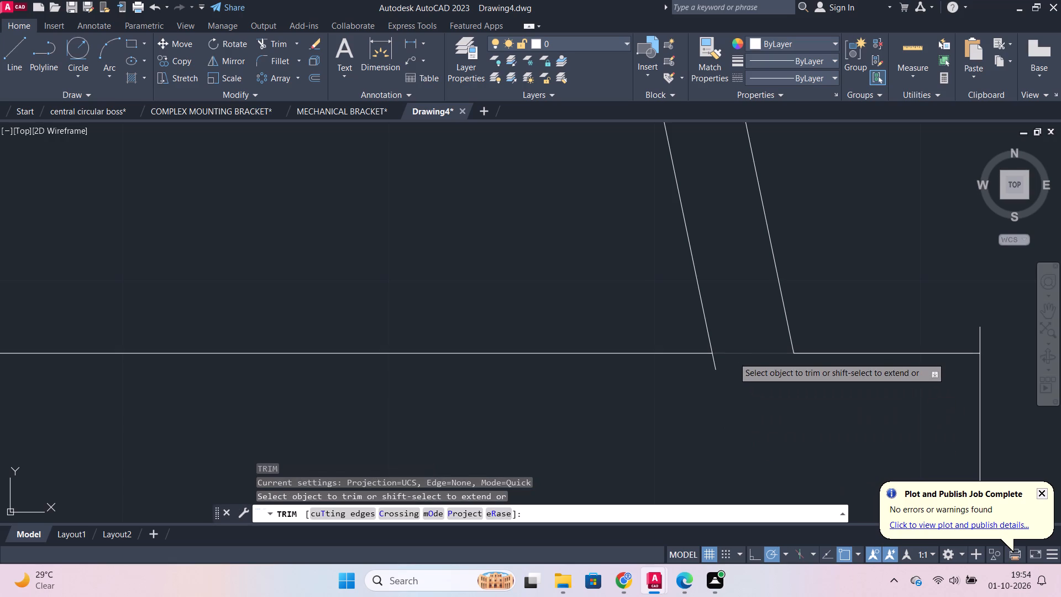
{"action": "left_click", "coordinate": [733, 357]}
{"action": "left_click", "coordinate": [716, 368]}
{"action": "scroll", "coordinate": [698, 382], "scroll_direction": "down", "scroll_amount": 3}
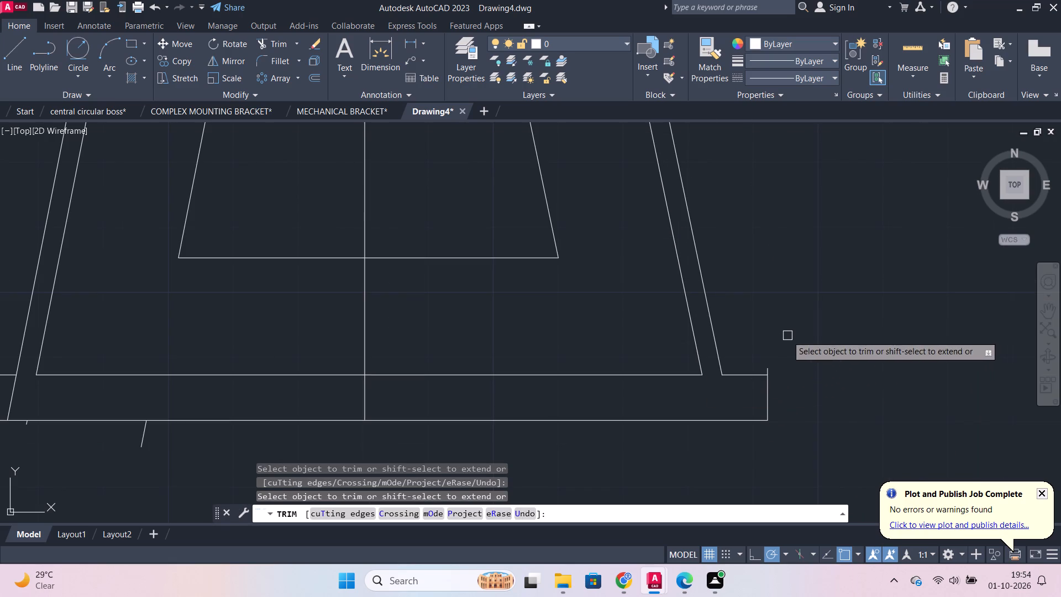
{"action": "key", "text": "Escape"}
Fillet both lower inner corners between the inner slanted lines and the base's upper line with radius 20.
{"action": "scroll", "coordinate": [786, 336], "scroll_direction": "down", "scroll_amount": 1}
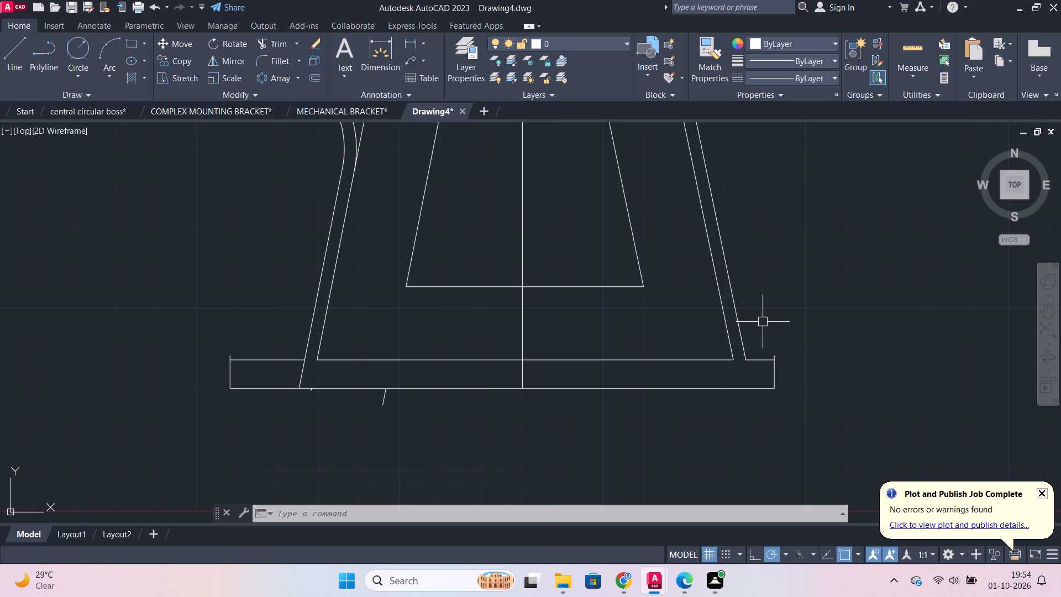
{"action": "key", "text": "f"}
{"action": "key", "text": "Return"}
{"action": "key", "text": "r"}
{"action": "key", "text": "Return"}
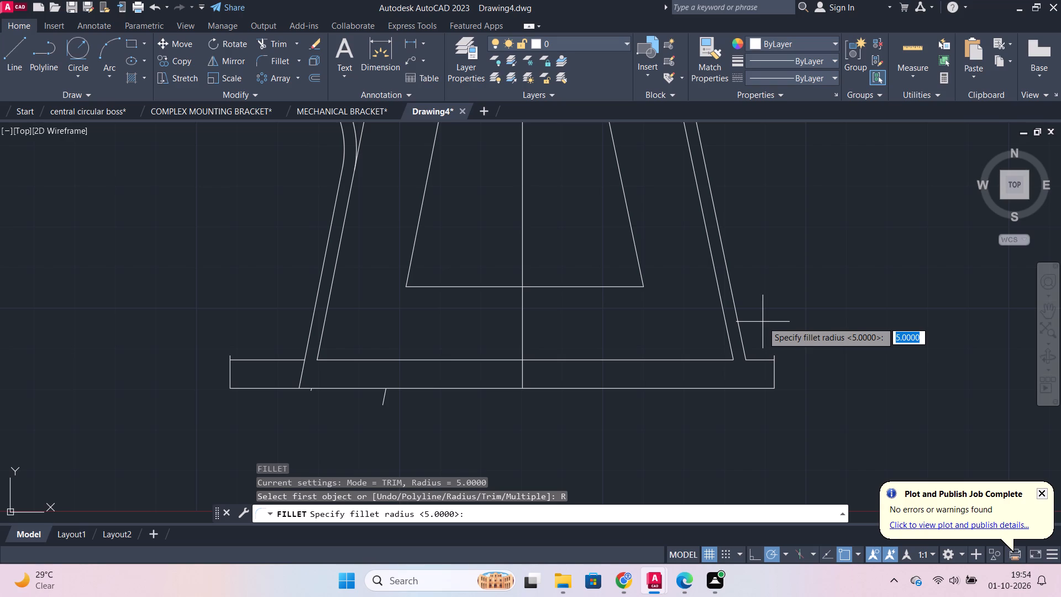
{"action": "type", "text": "20"}
{"action": "key", "text": "Return"}
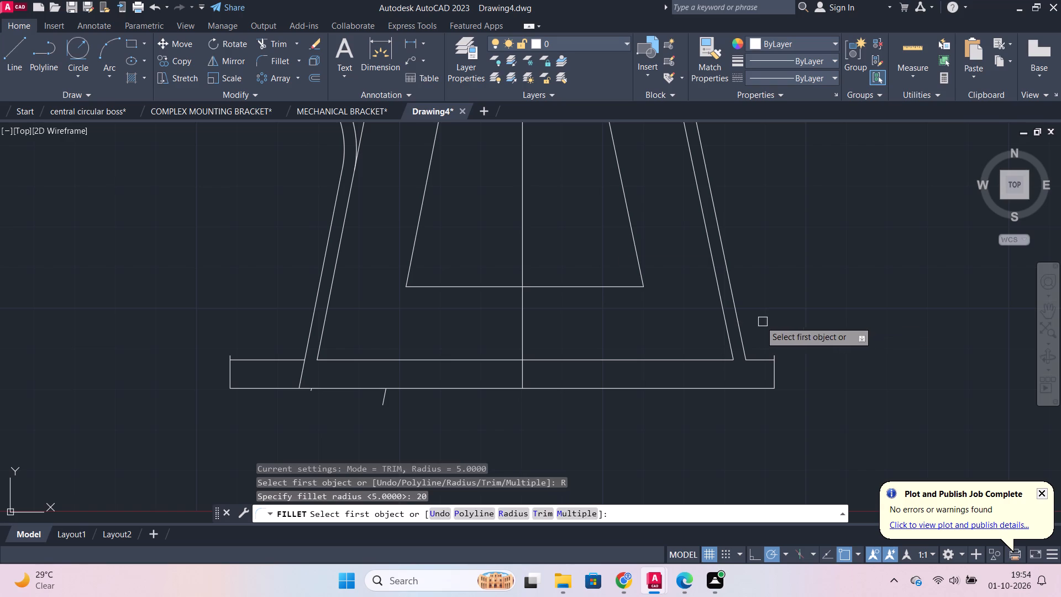
{"action": "left_click", "coordinate": [328, 304]}
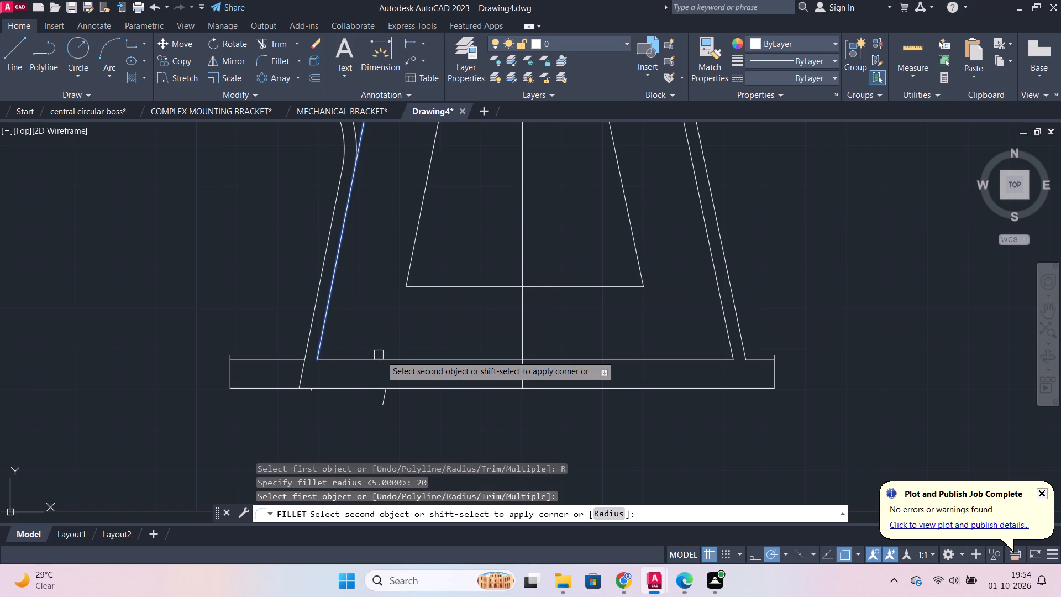
{"action": "left_click", "coordinate": [387, 360]}
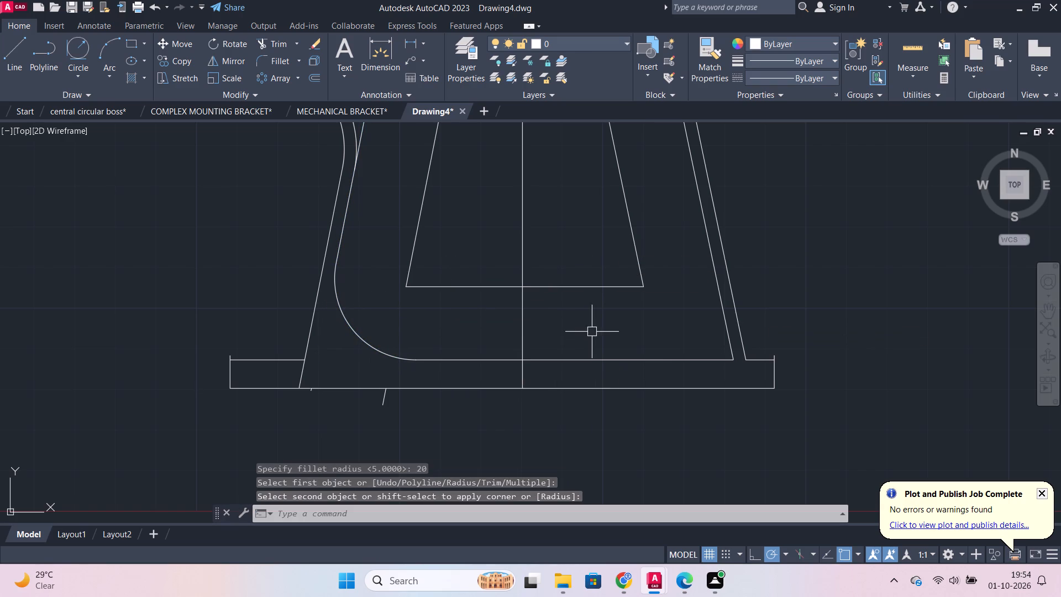
{"action": "key", "text": "space"}
{"action": "left_click", "coordinate": [671, 357]}
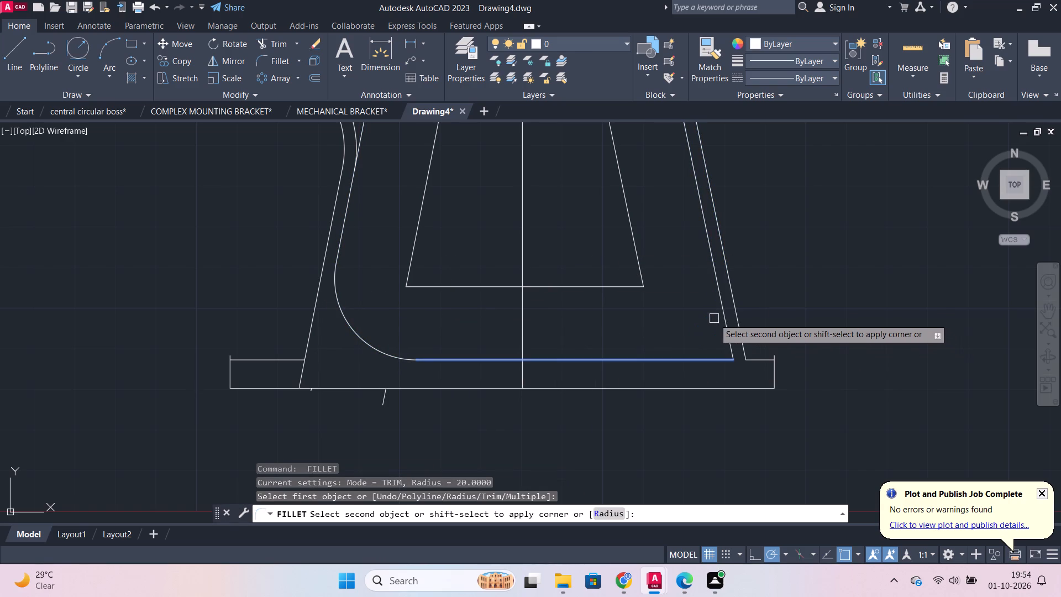
{"action": "left_click", "coordinate": [720, 290]}
Trim the inner left slanted line above its junction with the left offset arc.
{"action": "scroll", "coordinate": [772, 265], "scroll_direction": "down", "scroll_amount": 2}
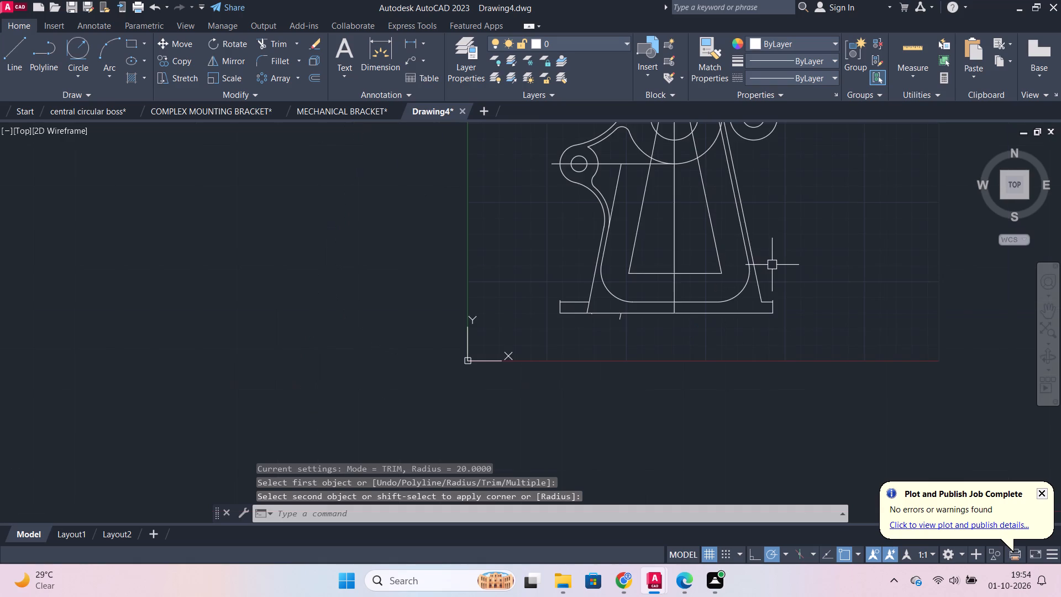
{"action": "middle_click_drag", "start_coordinate": [786, 260], "coordinate": [731, 375]}
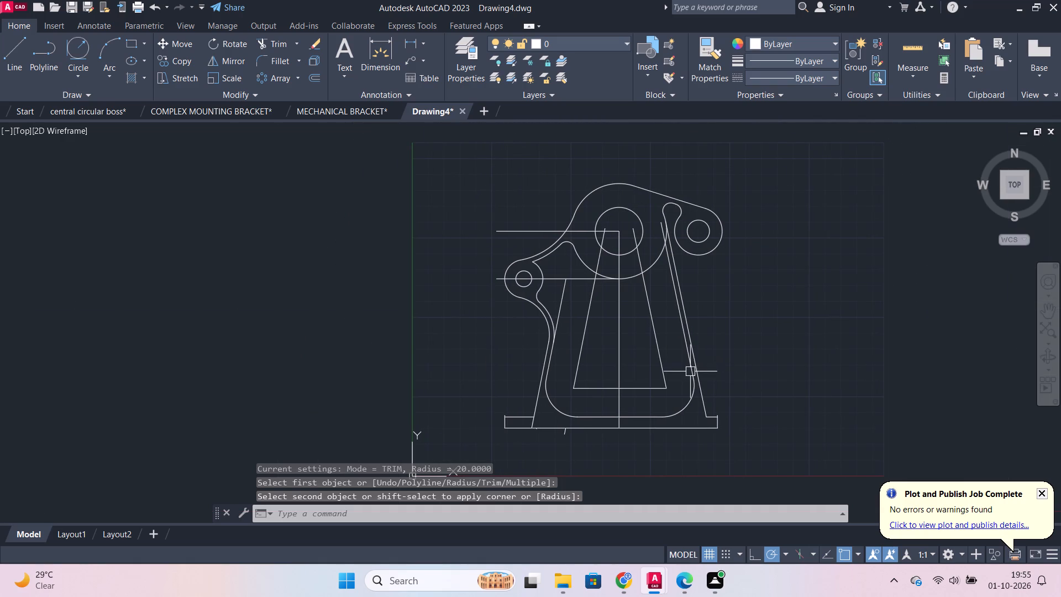
{"action": "key", "text": "Escape"}
{"action": "scroll", "coordinate": [614, 352], "scroll_direction": "up", "scroll_amount": 1}
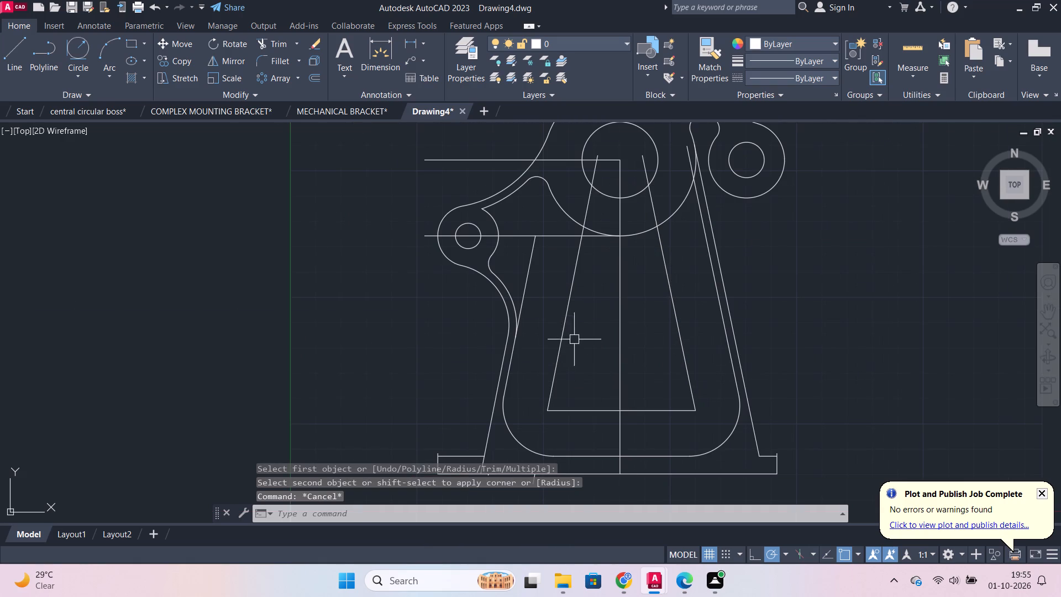
{"action": "type", "text": "TR"}
{"action": "key", "text": "Return"}
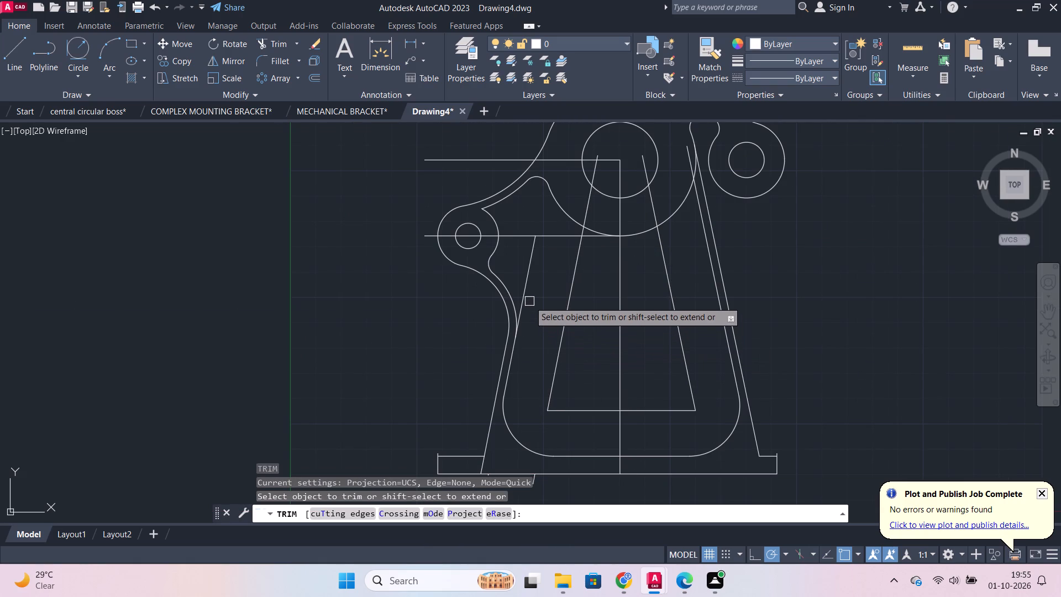
{"action": "left_click", "coordinate": [524, 300]}
{"action": "scroll", "coordinate": [528, 345], "scroll_direction": "up", "scroll_amount": 3}
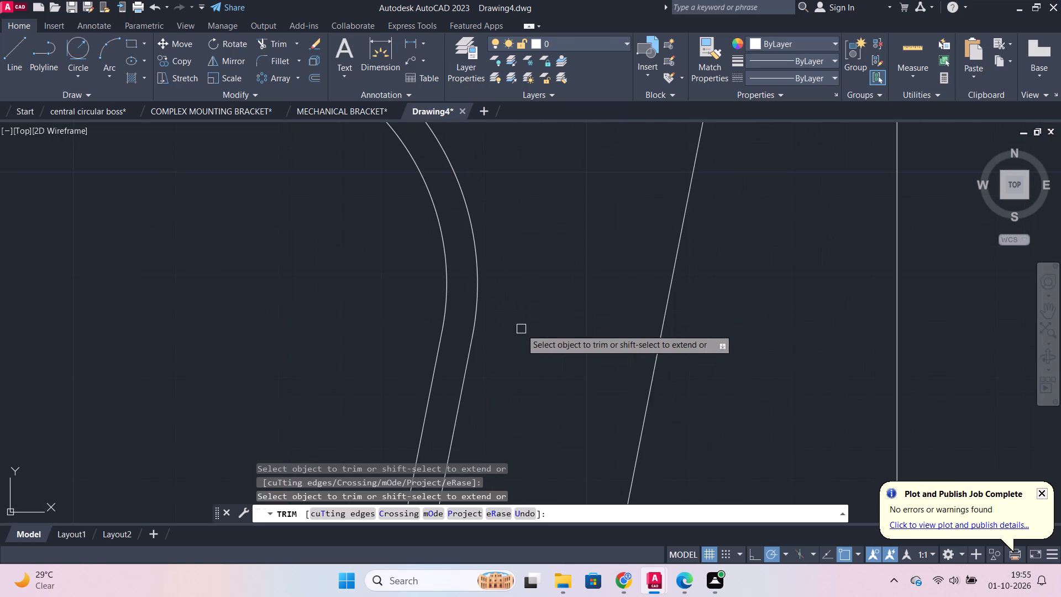
{"action": "scroll", "coordinate": [499, 320], "scroll_direction": "down", "scroll_amount": 3}
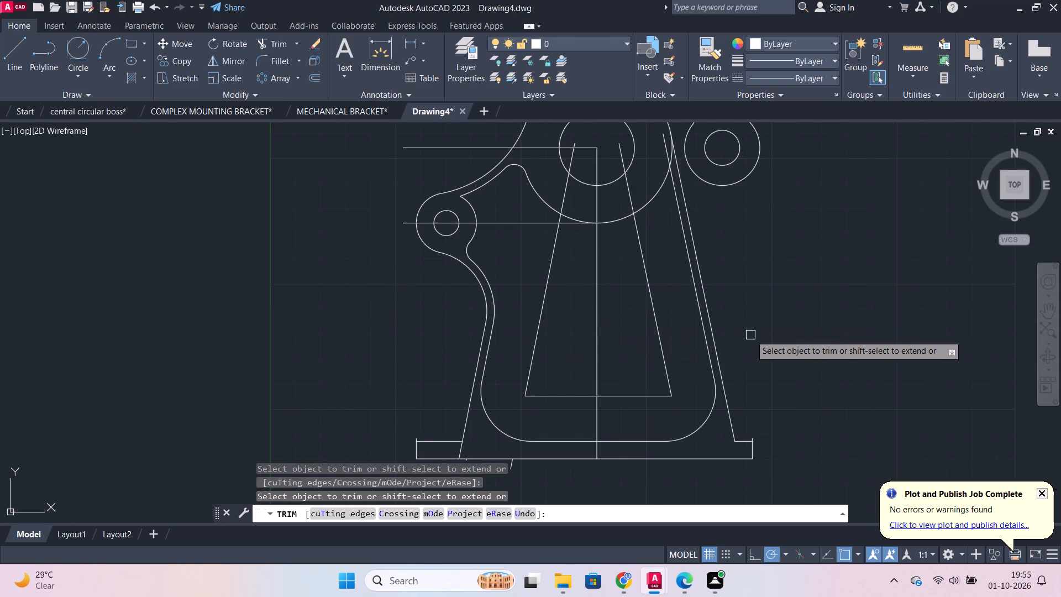
{"action": "middle_click_drag", "start_coordinate": [750, 335], "coordinate": [689, 419]}
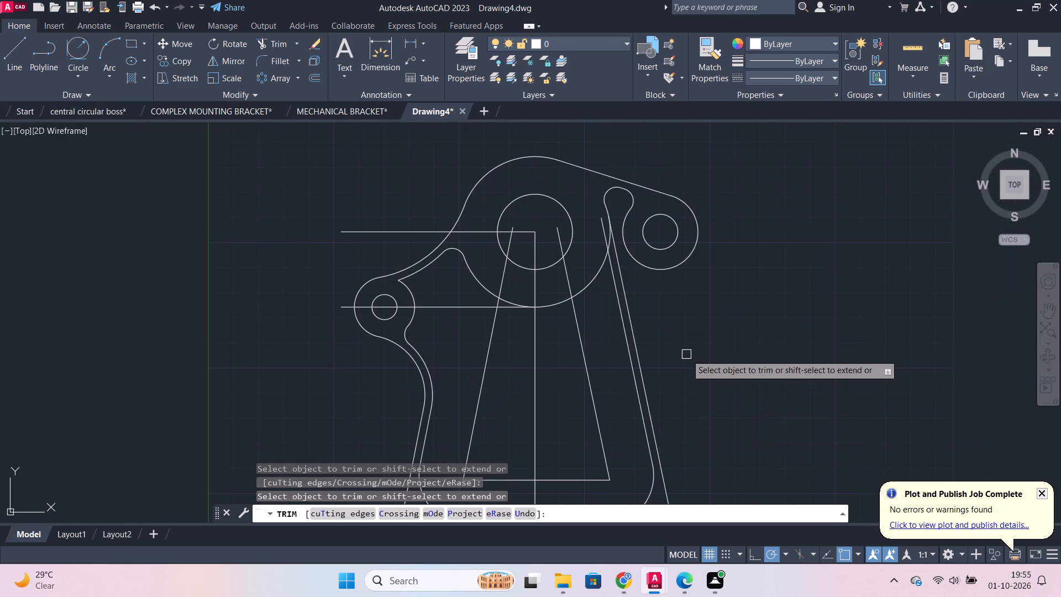
{"action": "key", "text": "Escape"}
Fillet the right boss's outer arc to the outer right slanted line with radius 30.
{"action": "key", "text": "f"}
{"action": "key", "text": "Return"}
{"action": "key", "text": "r"}
{"action": "key", "text": "Return"}
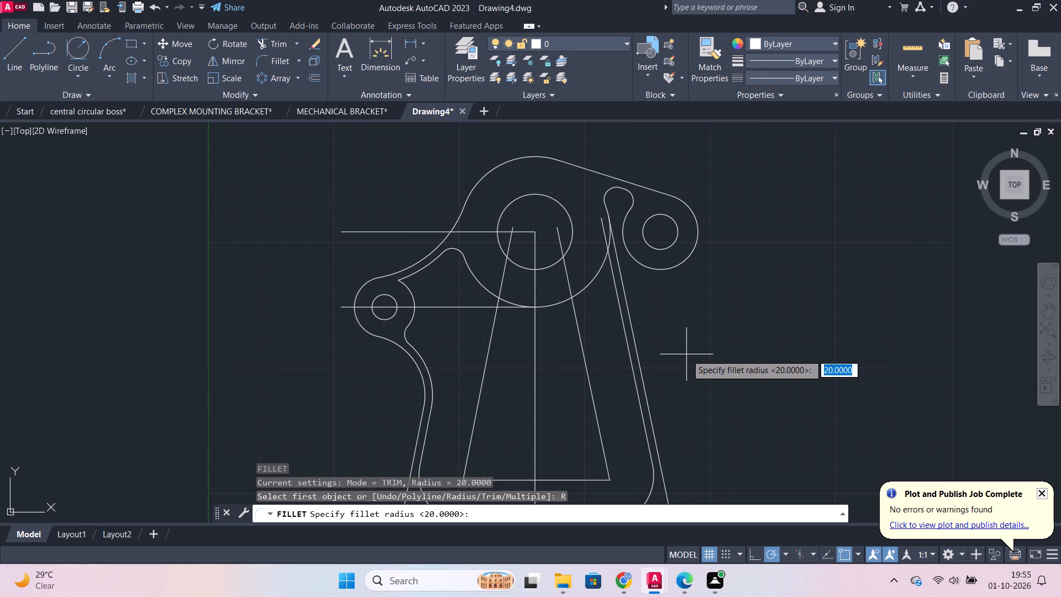
{"action": "type", "text": "30"}
{"action": "key", "text": "Return"}
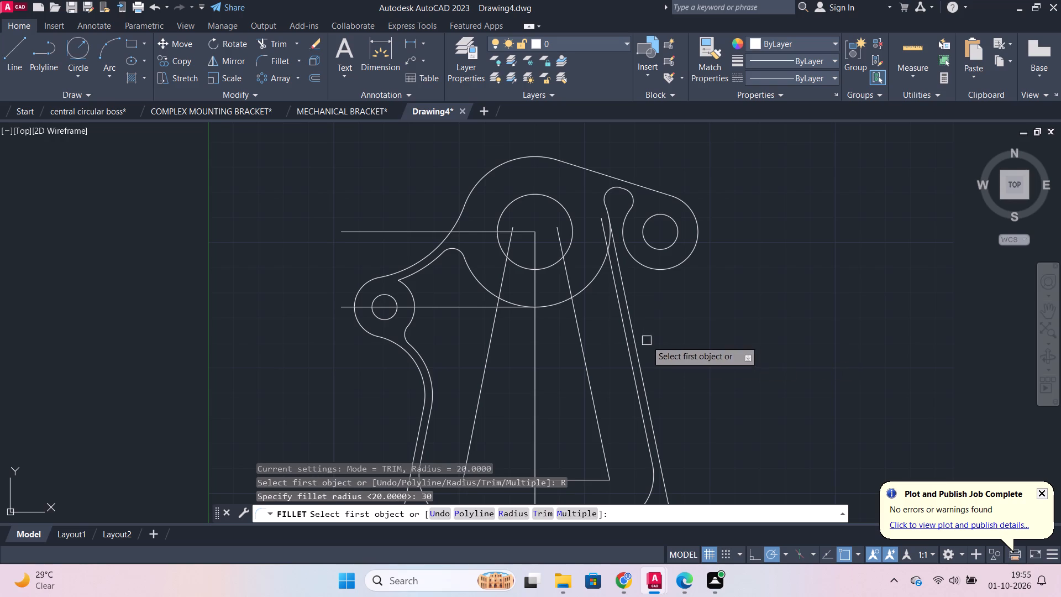
{"action": "left_click", "coordinate": [685, 265]}
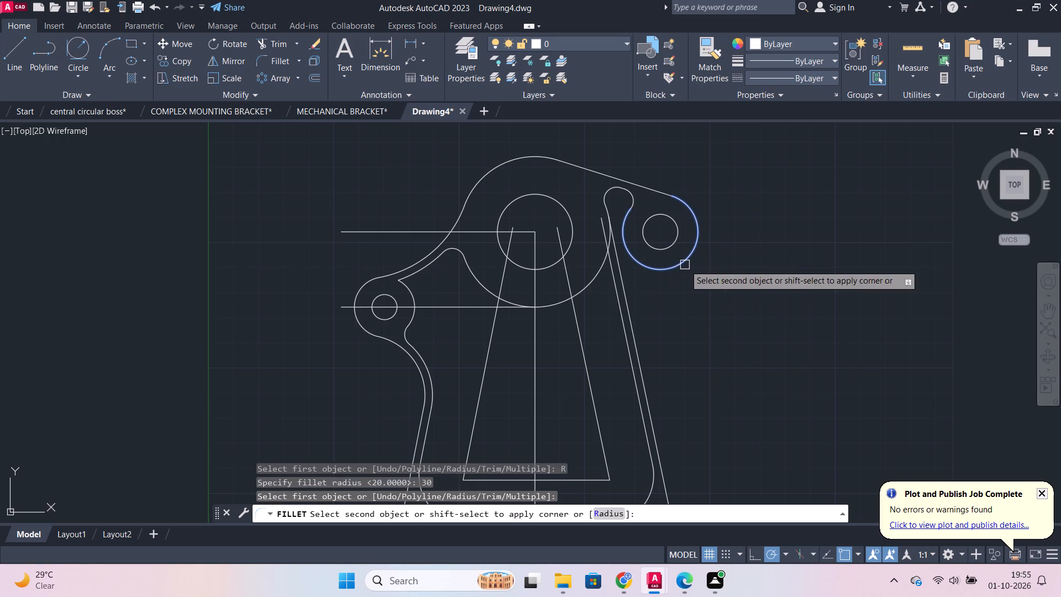
{"action": "left_click", "coordinate": [638, 345]}
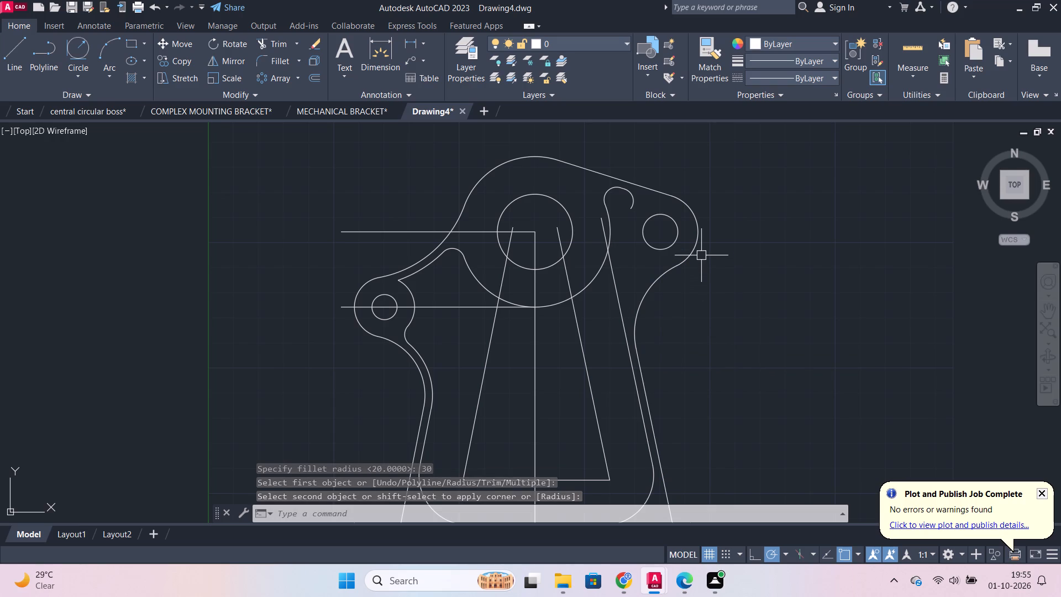
{"action": "key", "text": "Escape"}
Extend the right boss's outer arc around the boss hole to the small fillet arc beside it.
{"action": "type", "text": "EX"}
{"action": "key", "text": "Return"}
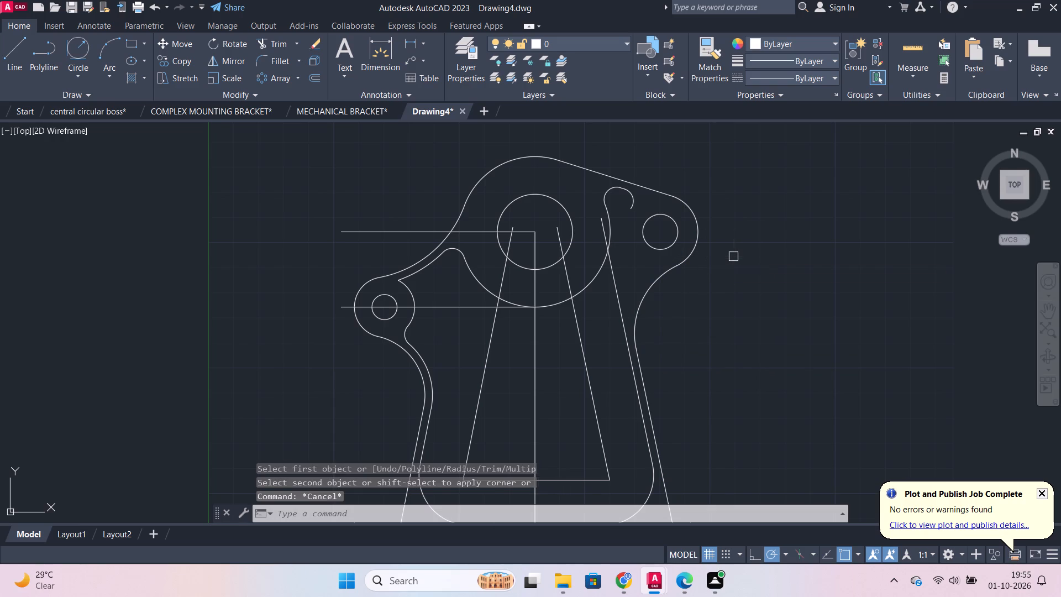
{"action": "left_click", "coordinate": [694, 237]}
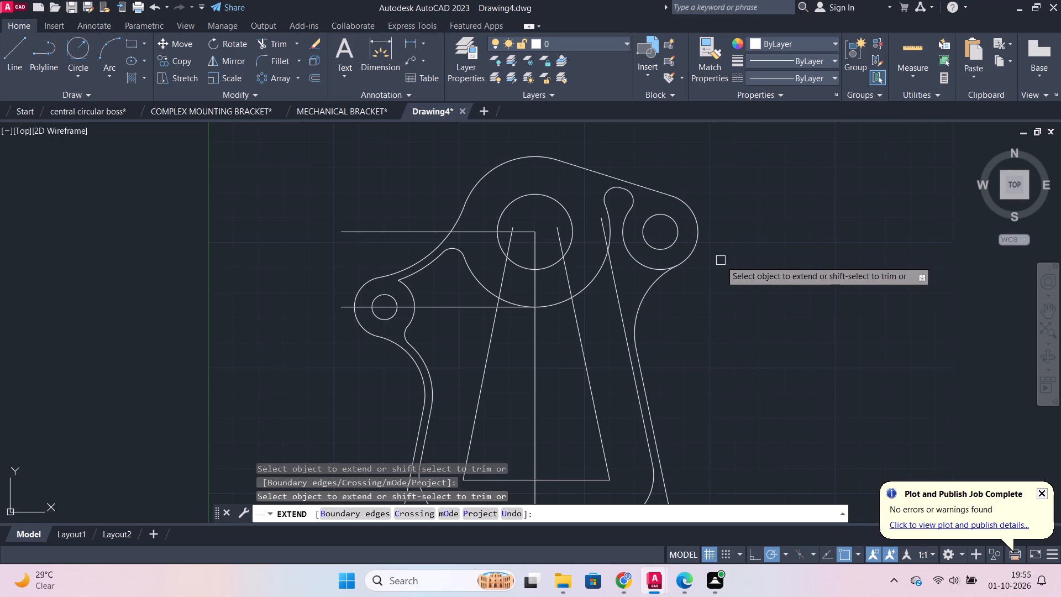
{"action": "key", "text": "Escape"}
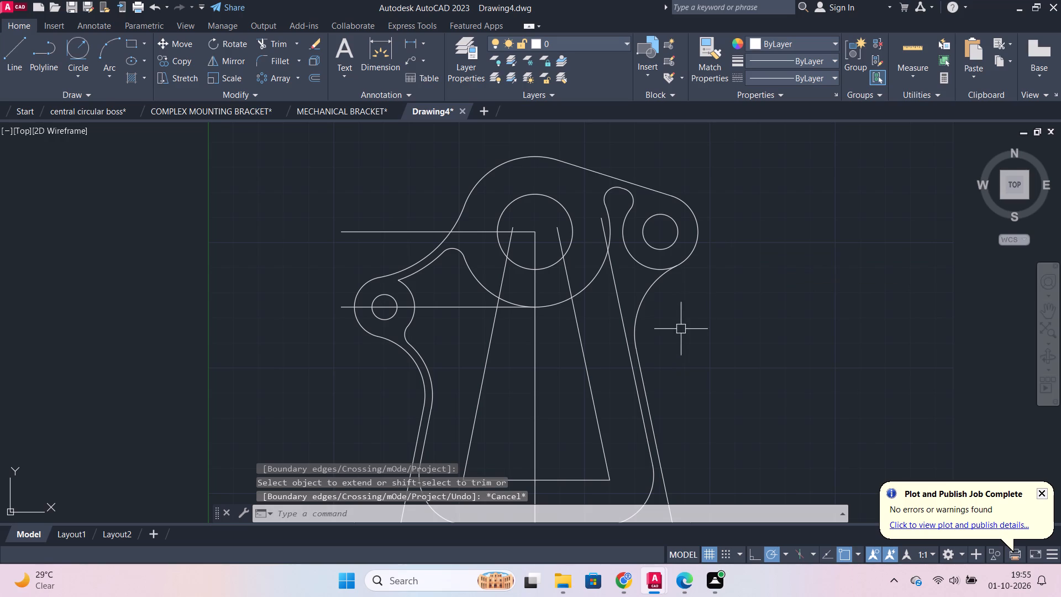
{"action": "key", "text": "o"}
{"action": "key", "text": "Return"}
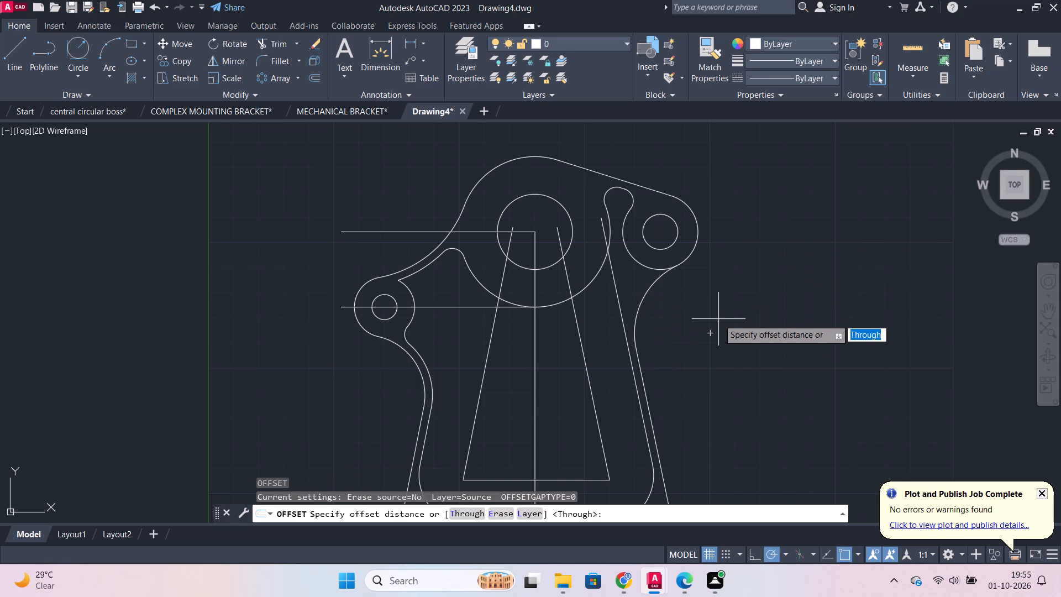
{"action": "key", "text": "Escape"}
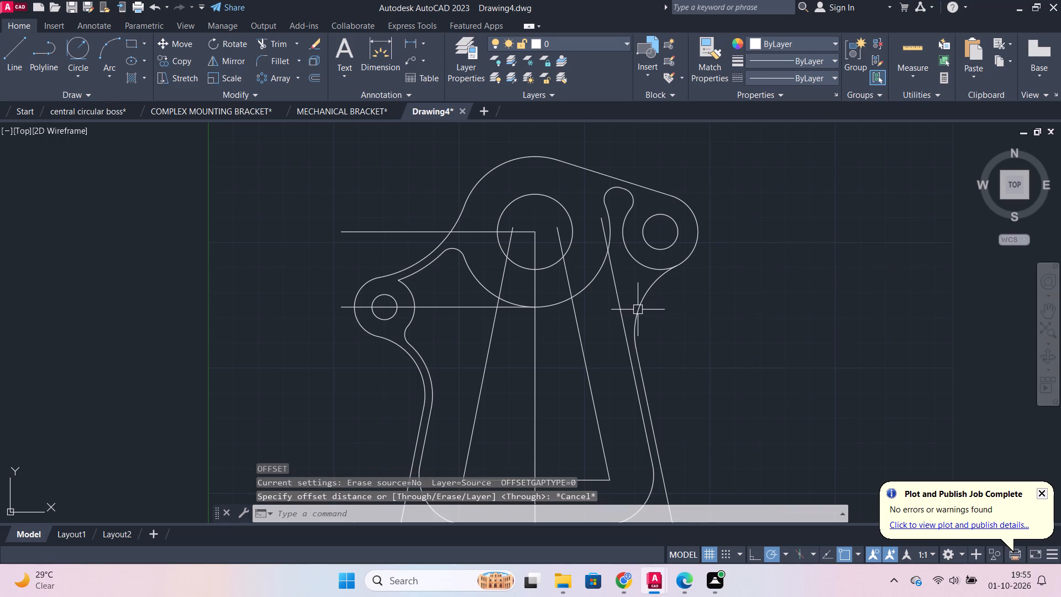
Offset the large fillet arc below the right boss inward by 3.
{"action": "left_click", "coordinate": [638, 310]}
{"action": "key", "text": "o"}
{"action": "key", "text": "Return"}
{"action": "key", "text": "Return"}
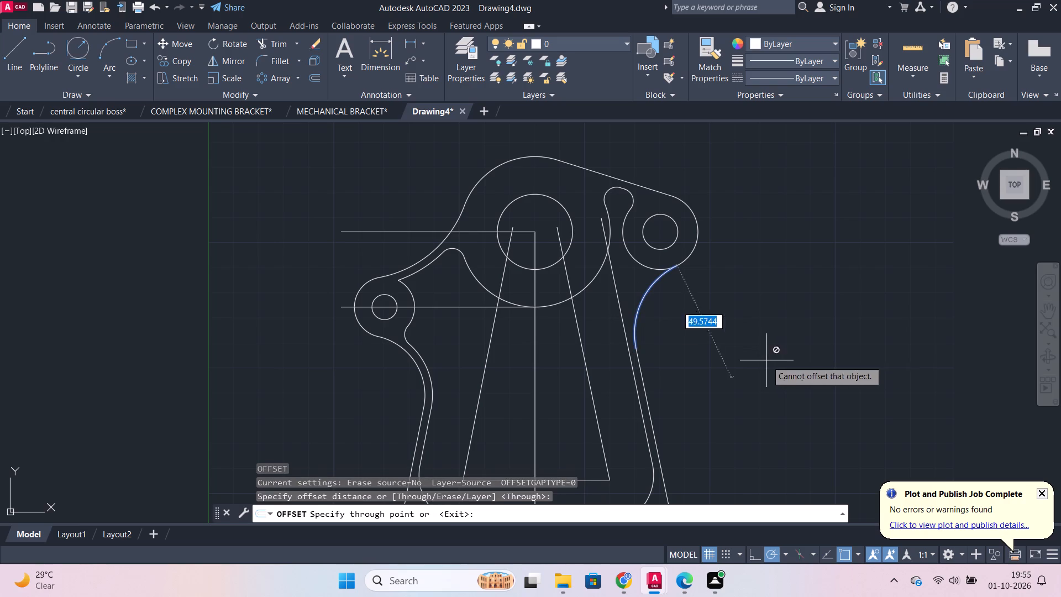
{"action": "key", "text": "3"}
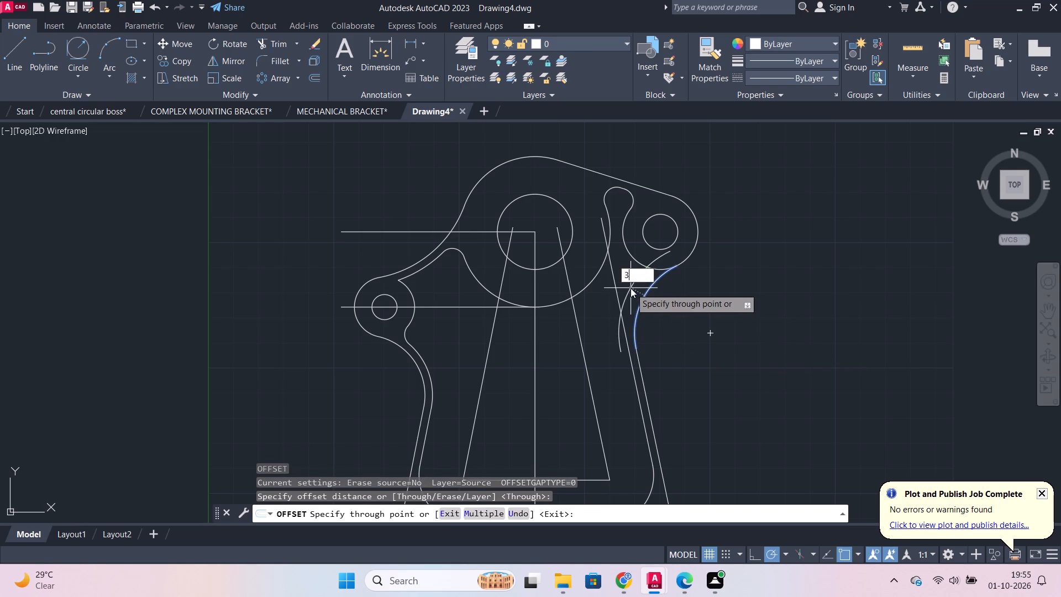
{"action": "key", "text": "Return"}
{"action": "scroll", "coordinate": [784, 252], "scroll_direction": "up", "scroll_amount": 1}
{"action": "key", "text": "Escape"}
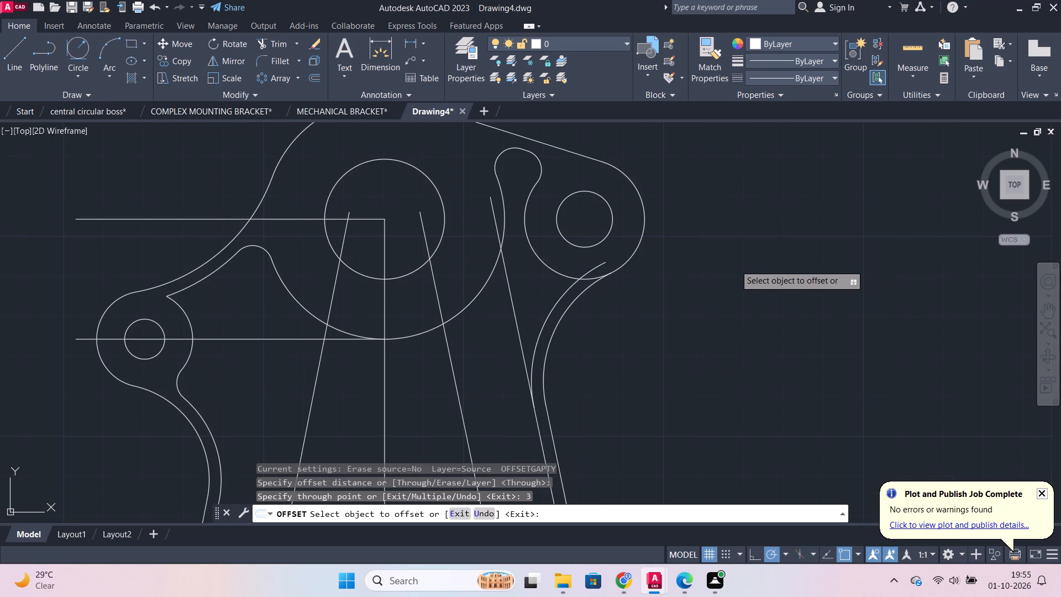
Trim the offset arc's overhang inside the right boss and the boss's outer arc between the two parallel arcs.
{"action": "type", "text": "TR"}
{"action": "key", "text": "Return"}
{"action": "scroll", "coordinate": [549, 239], "scroll_direction": "up", "scroll_amount": 3}
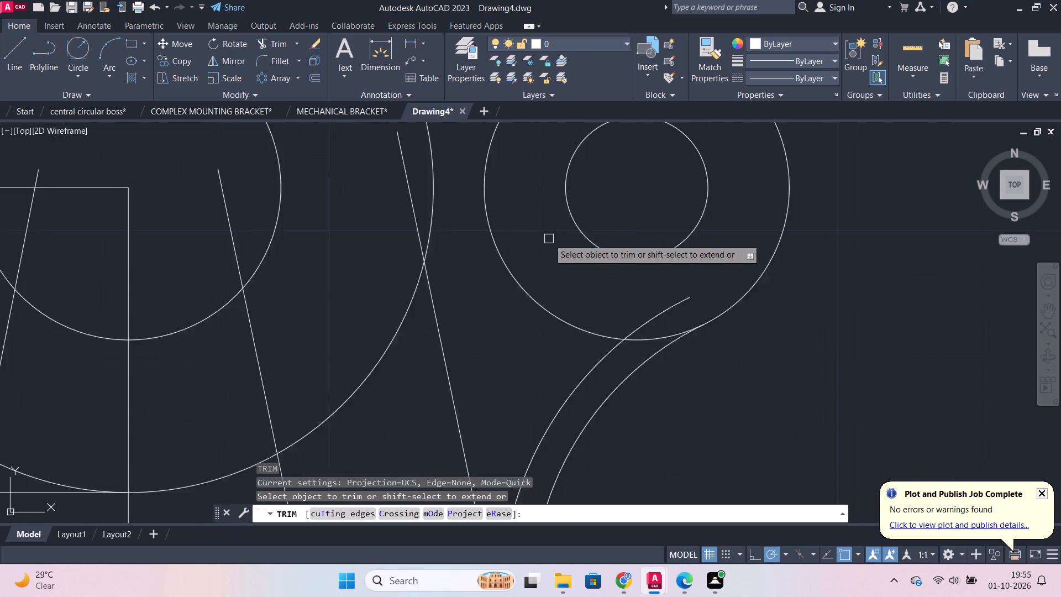
{"action": "left_click", "coordinate": [707, 398]}
{"action": "left_click", "coordinate": [708, 365]}
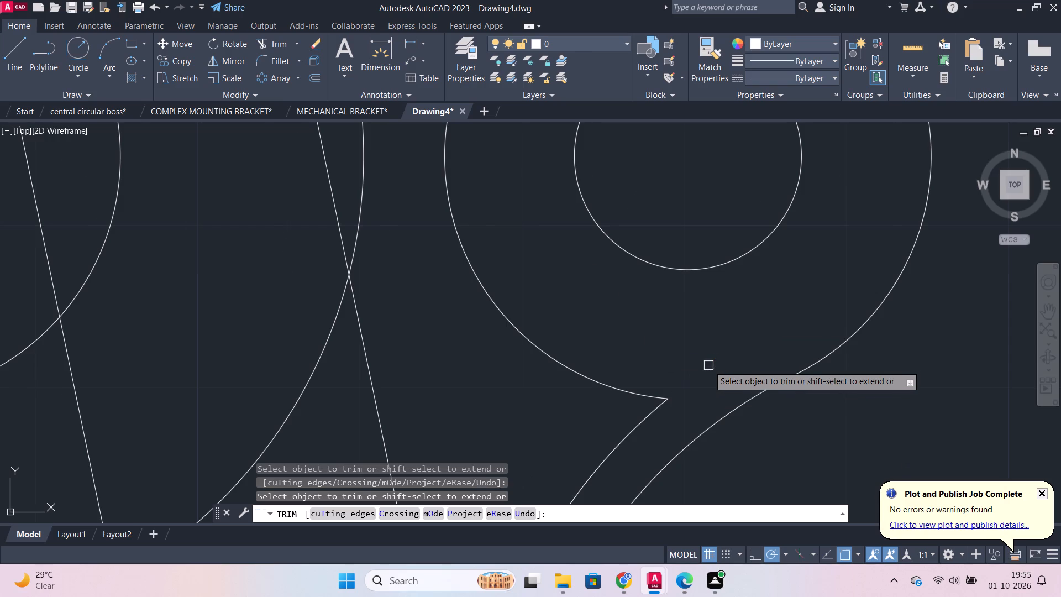
{"action": "scroll", "coordinate": [708, 365], "scroll_direction": "down", "scroll_amount": 3}
{"action": "middle_click_drag", "start_coordinate": [795, 369], "coordinate": [742, 318]}
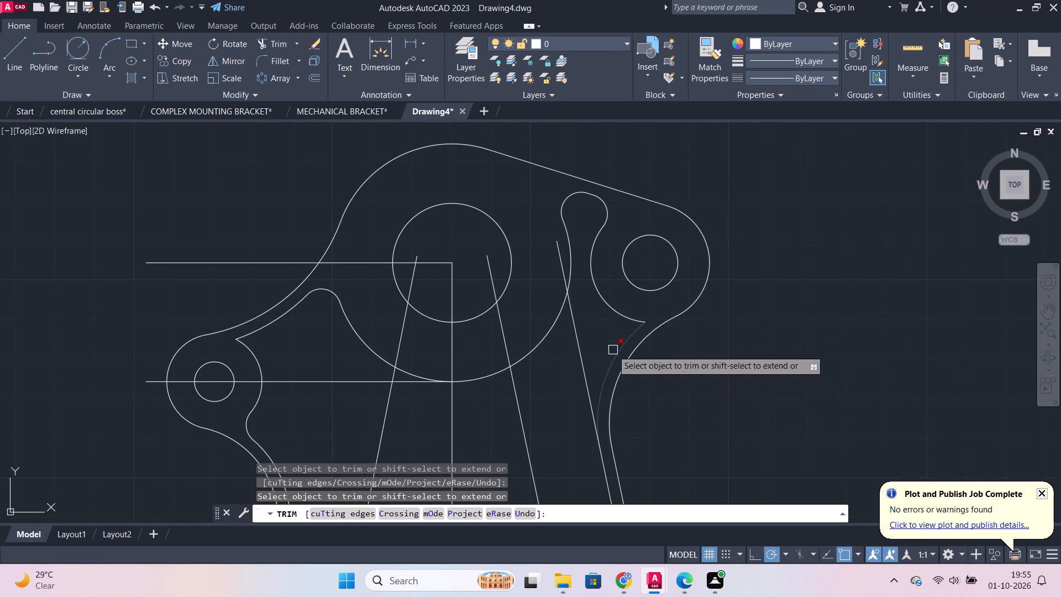
Trim away the inner right slanted line above its junction with the offset arc, including the leftover piece.
{"action": "left_click", "coordinate": [576, 349]}
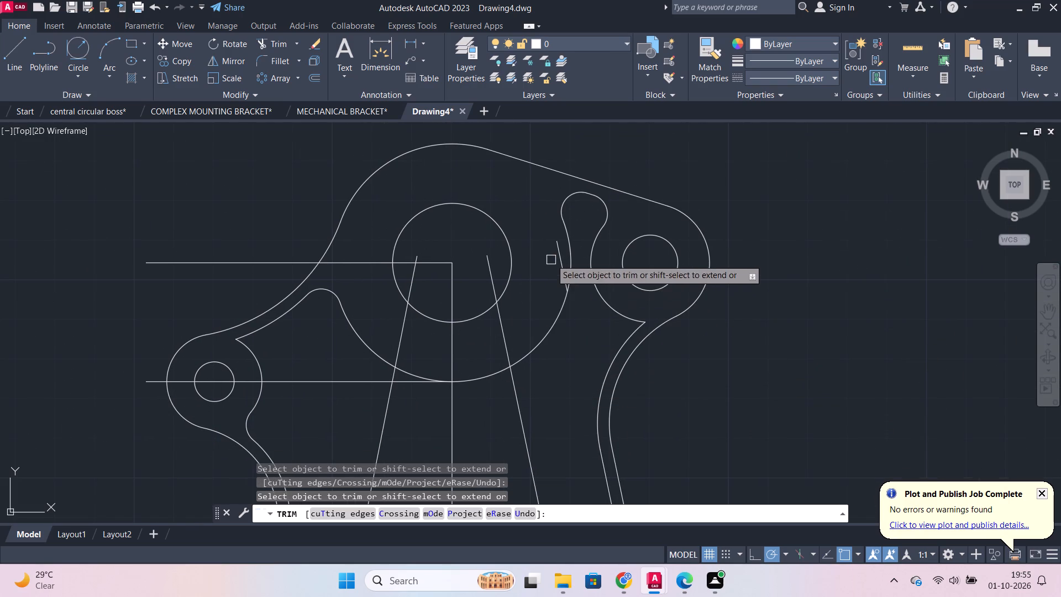
{"action": "left_click", "coordinate": [558, 256]}
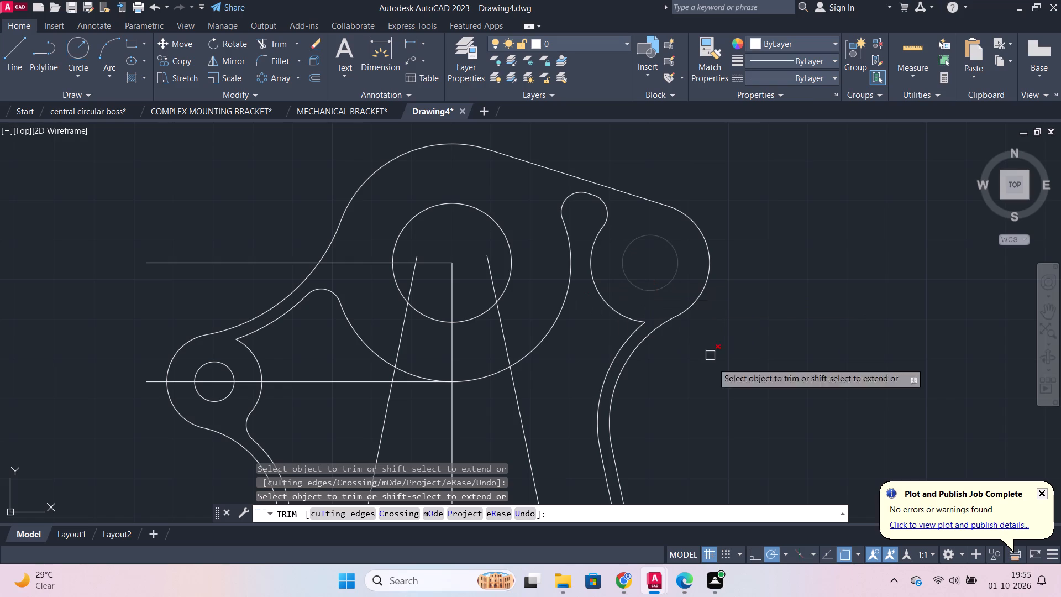
{"action": "key", "text": "Escape"}
Fillet the corner between the right boss's outer arc and the offset arc with radius 5.
{"action": "key", "text": "f"}
{"action": "key", "text": "Return"}
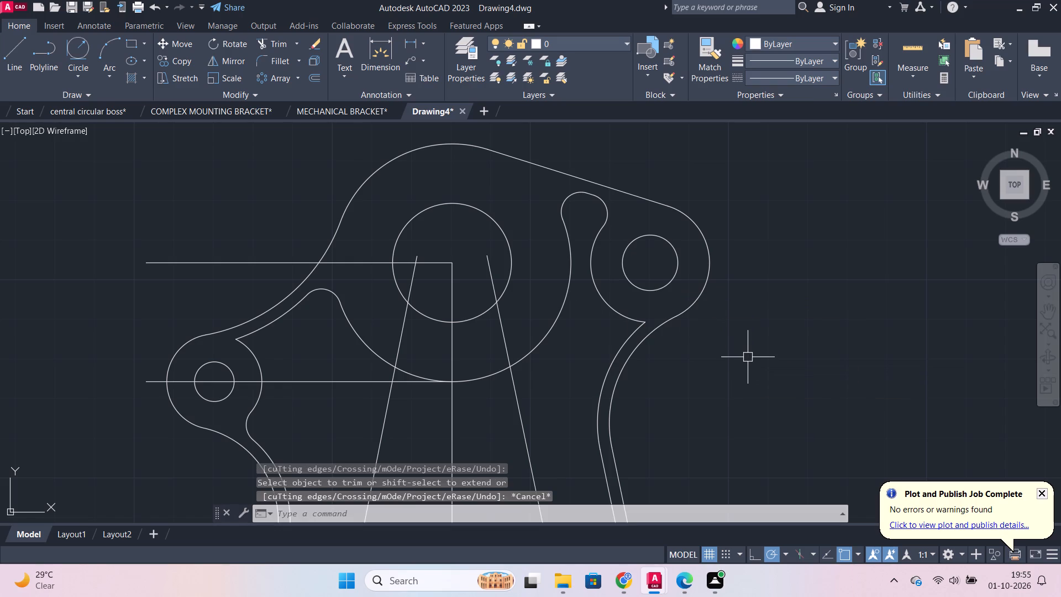
{"action": "key", "text": "r"}
{"action": "key", "text": "Return"}
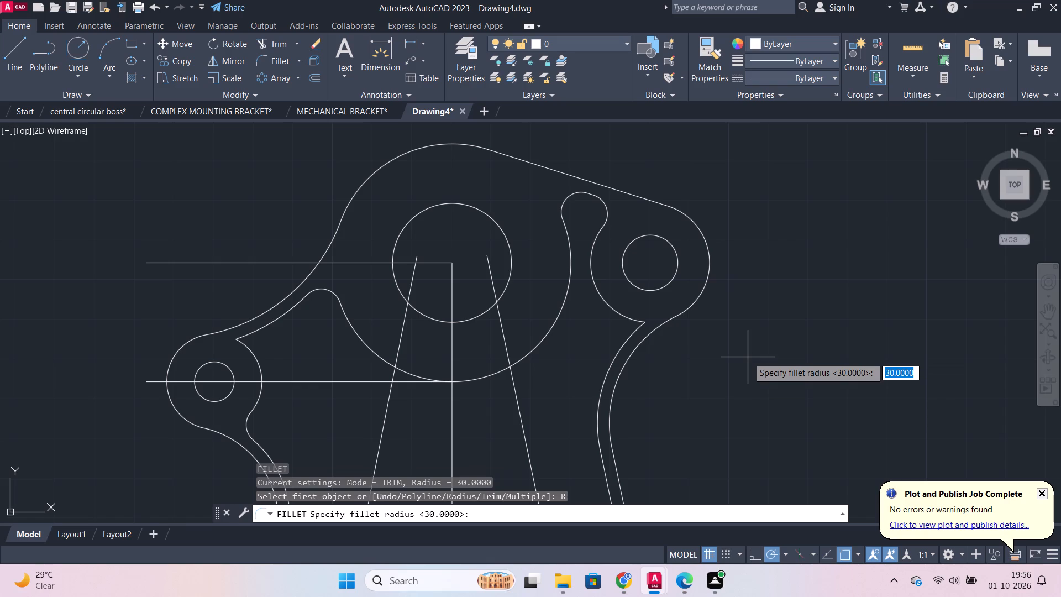
{"action": "key", "text": "5"}
{"action": "key", "text": "Return"}
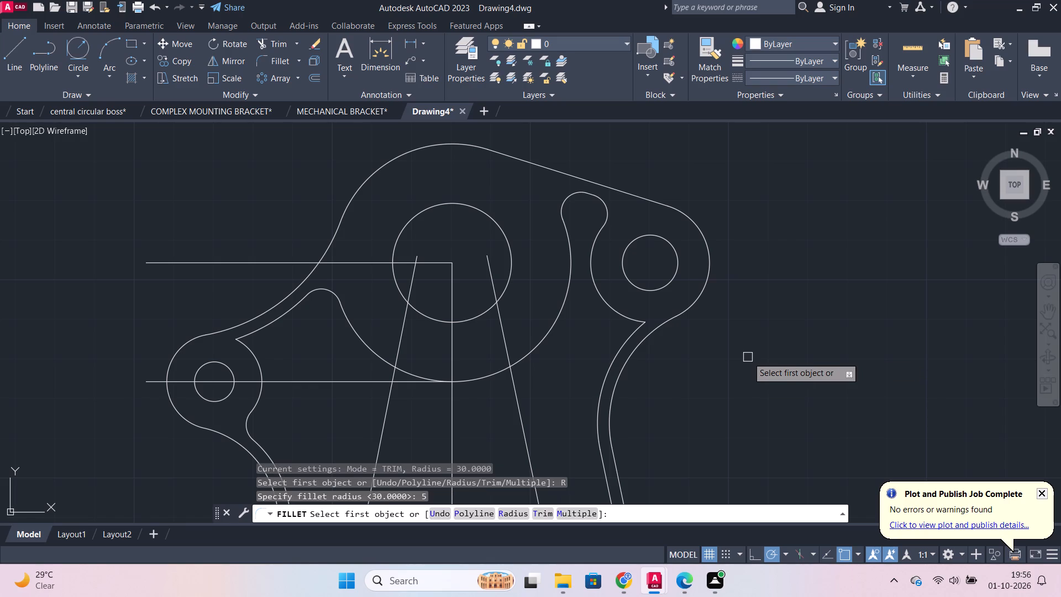
{"action": "left_click", "coordinate": [624, 318]}
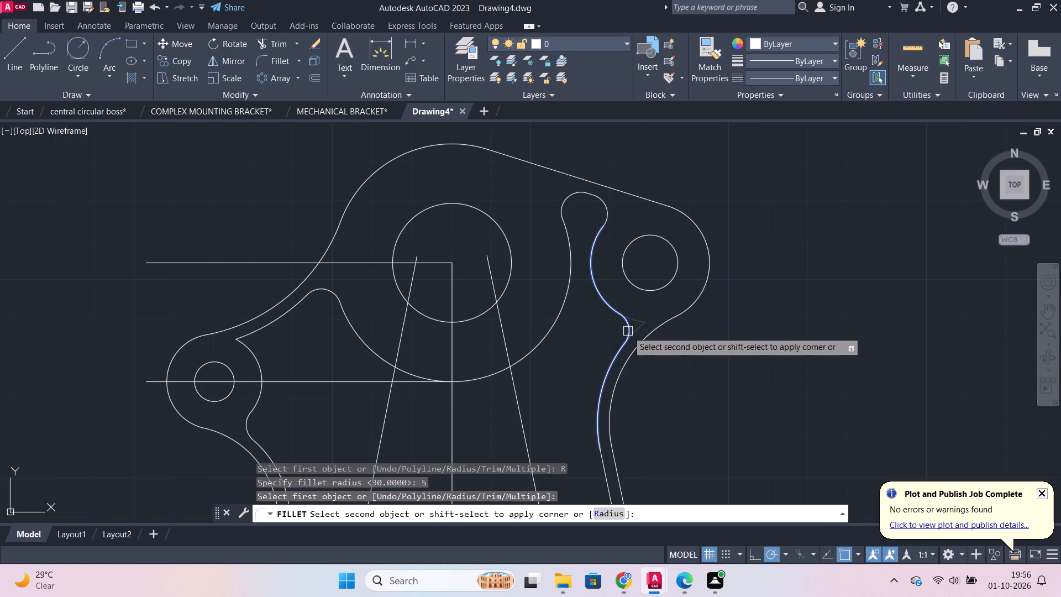
{"action": "left_click", "coordinate": [628, 331]}
Erase the two stray line fragments at and below the base's bottom line.
{"action": "scroll", "coordinate": [720, 333], "scroll_direction": "down", "scroll_amount": 2}
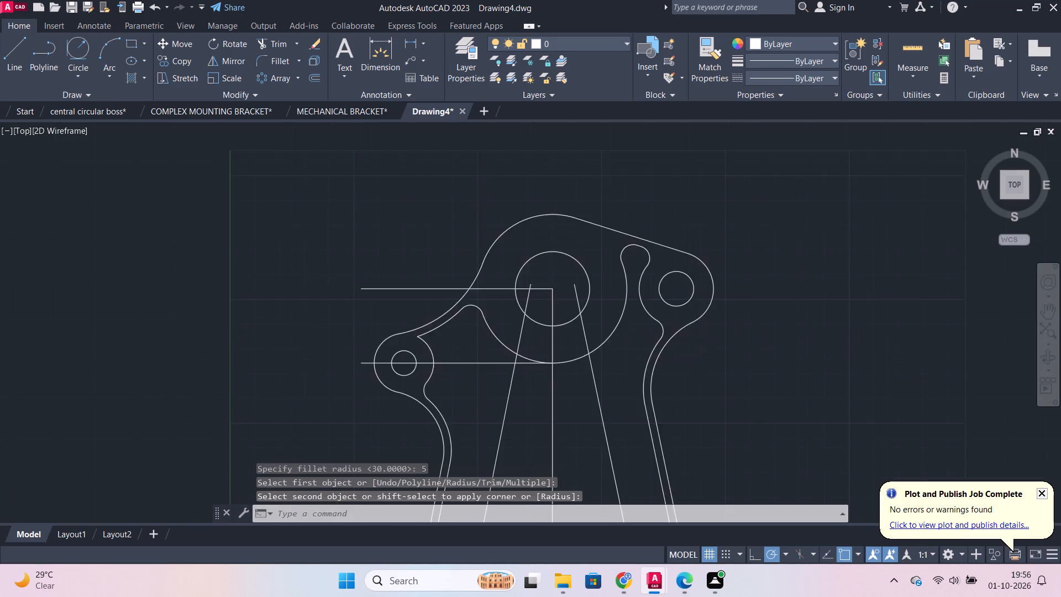
{"action": "middle_click_drag", "start_coordinate": [747, 381], "coordinate": [652, 289]}
{"action": "scroll", "coordinate": [634, 328], "scroll_direction": "up", "scroll_amount": 1}
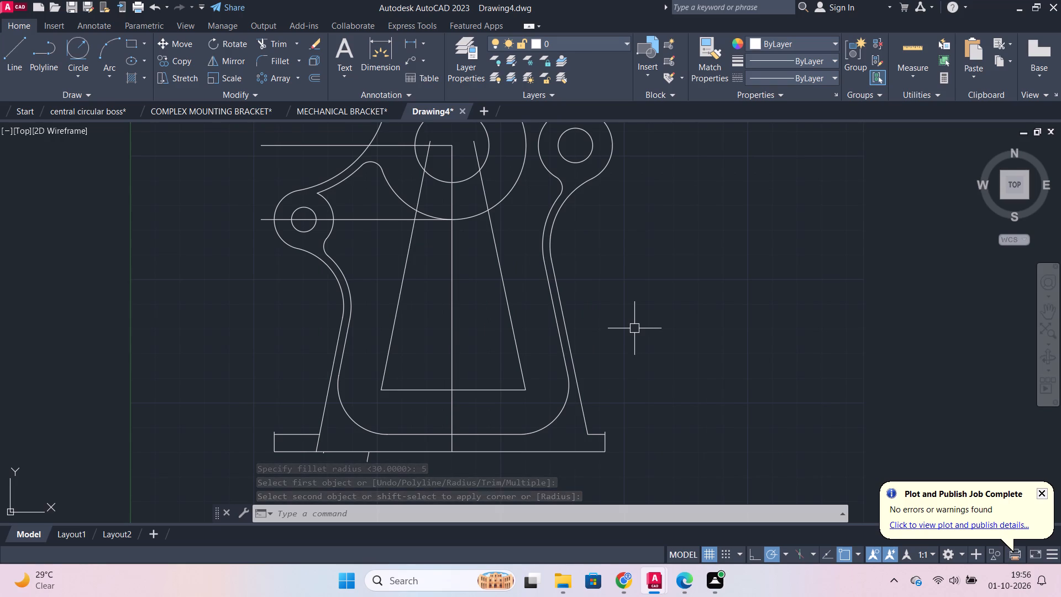
{"action": "middle_click_drag", "start_coordinate": [643, 348], "coordinate": [659, 326]}
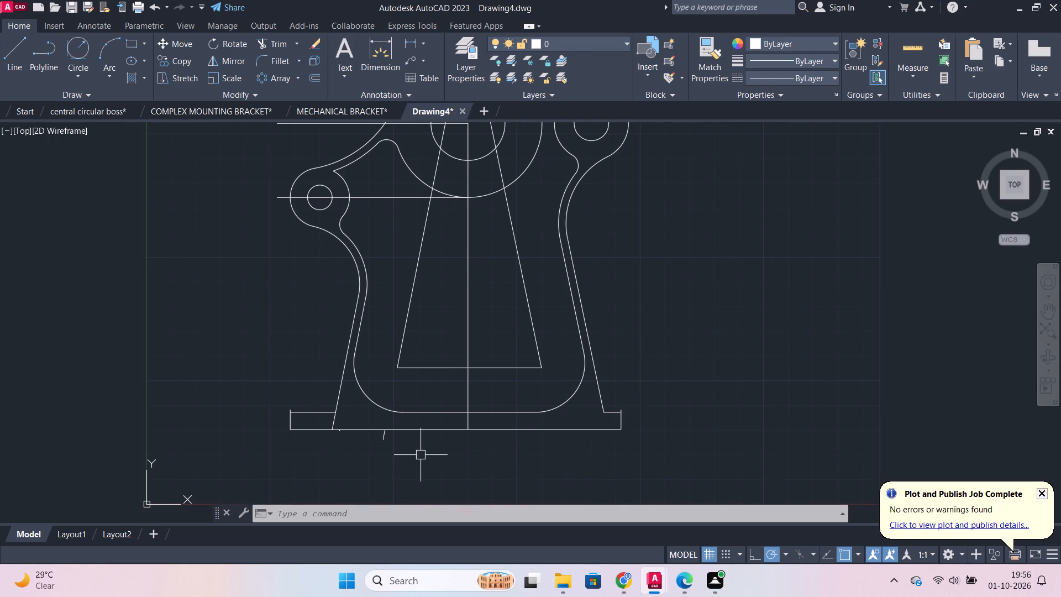
{"action": "scroll", "coordinate": [409, 451], "scroll_direction": "up", "scroll_amount": 2}
{"action": "left_click", "coordinate": [344, 412]}
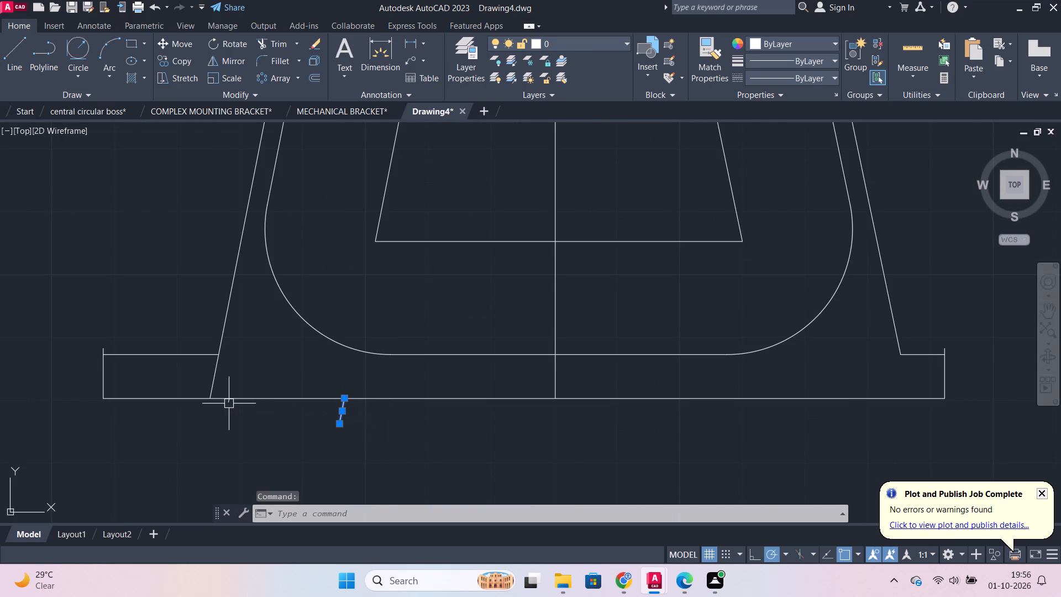
{"action": "left_click", "coordinate": [227, 404]}
{"action": "key", "text": "e"}
{"action": "key", "text": "Return"}
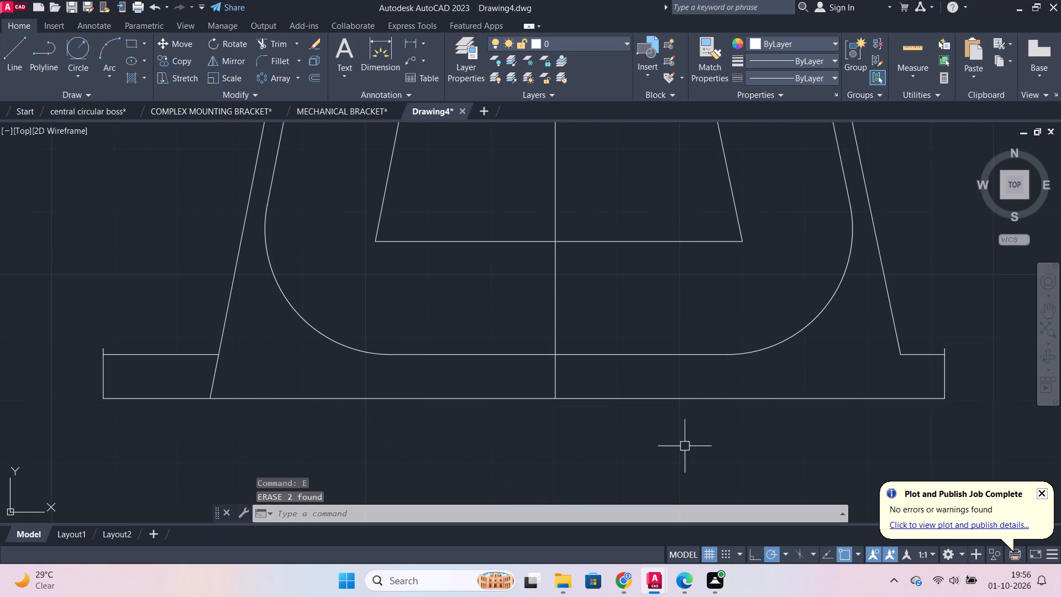
Trim the outer left slanted line where it extends below the base's upper line.
{"action": "key", "text": "t"}
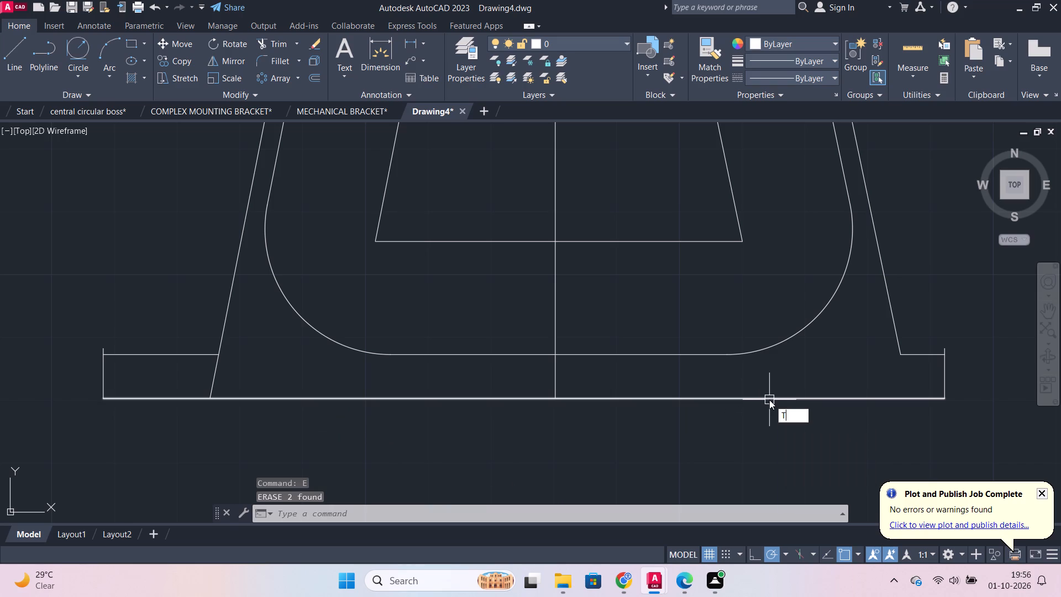
{"action": "key", "text": "r"}
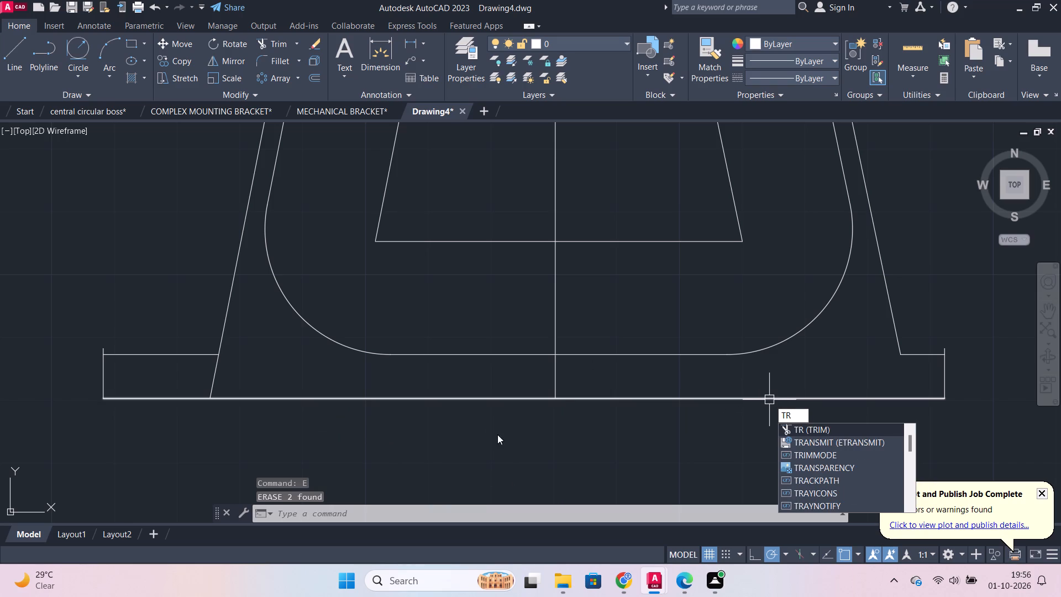
{"action": "key", "text": "Return"}
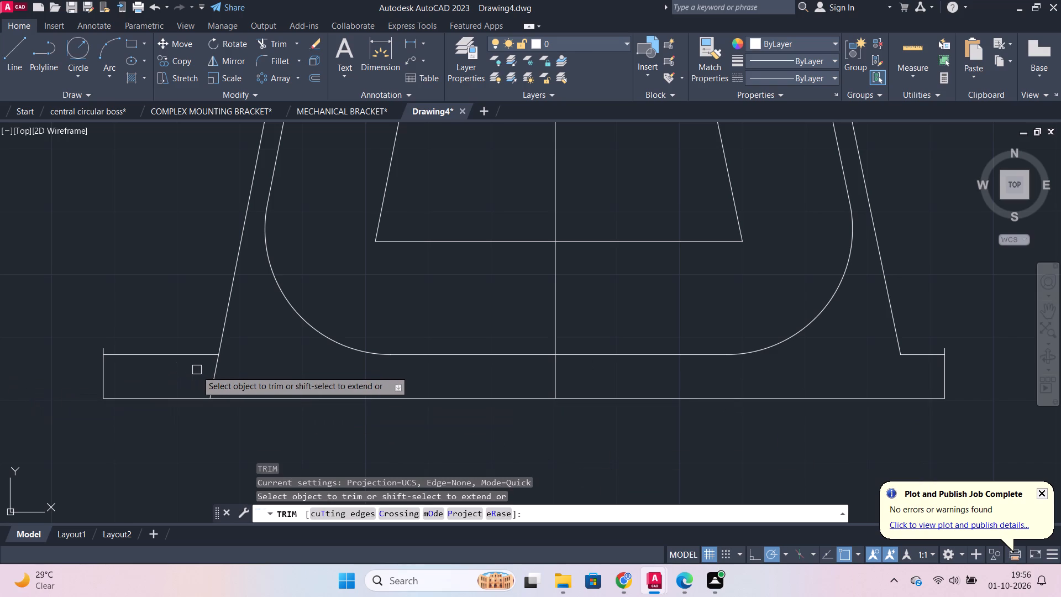
{"action": "left_click", "coordinate": [218, 371]}
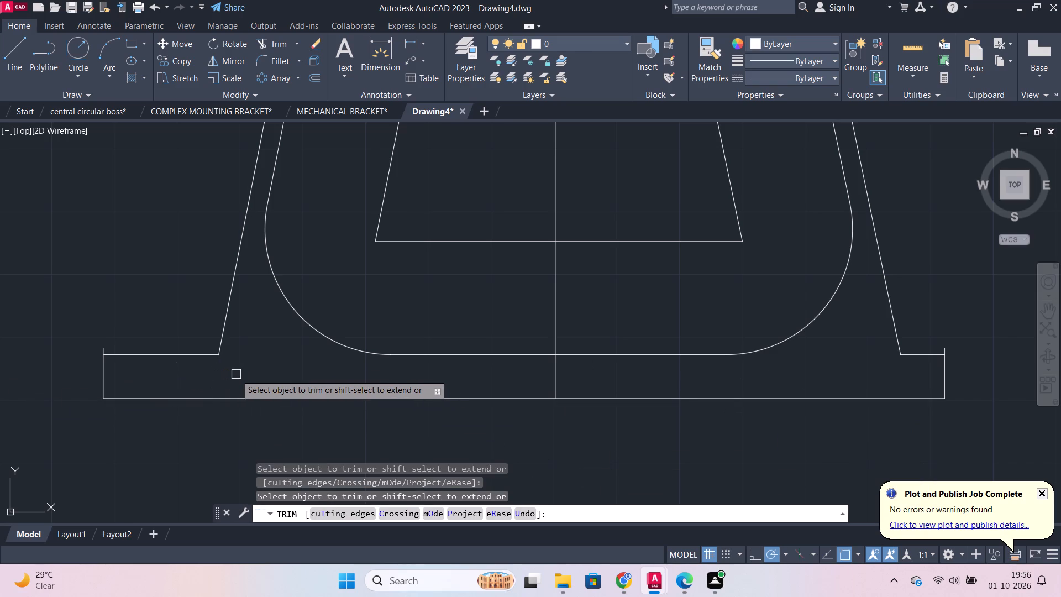
{"action": "scroll", "coordinate": [633, 407], "scroll_direction": "down", "scroll_amount": 2}
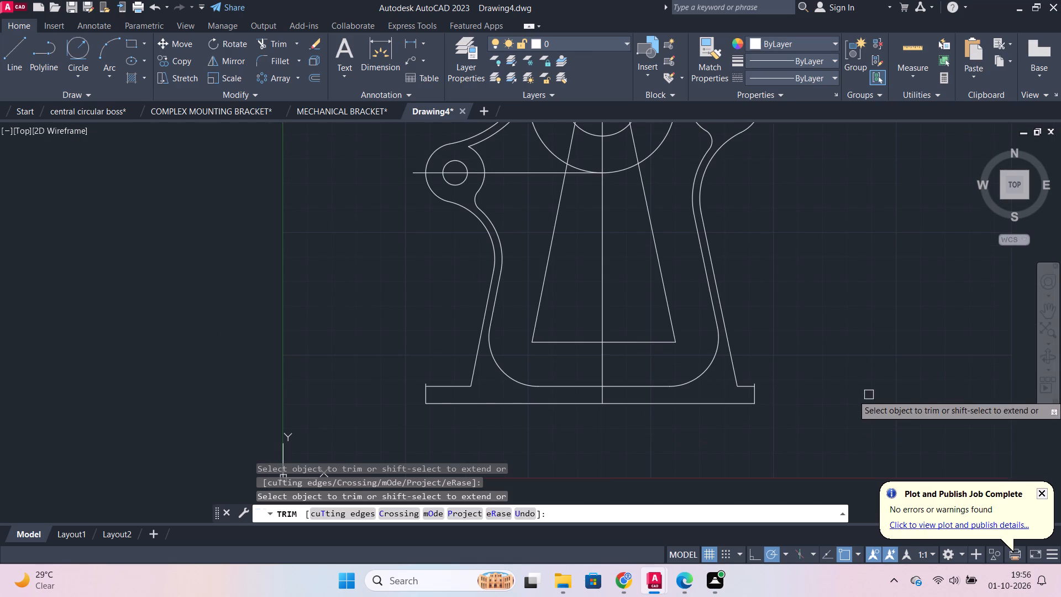
{"action": "key", "text": "Escape"}
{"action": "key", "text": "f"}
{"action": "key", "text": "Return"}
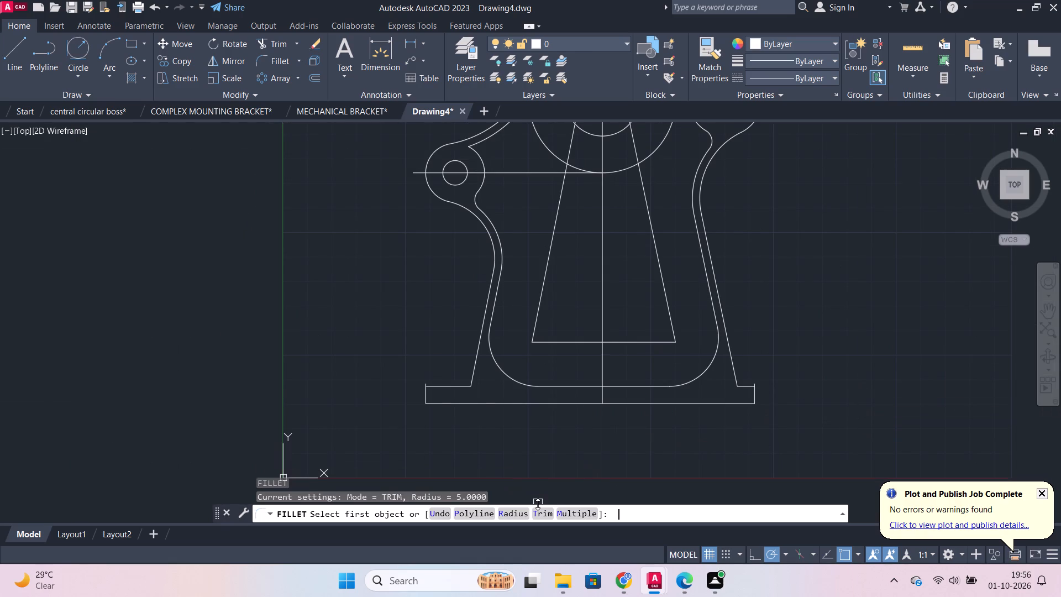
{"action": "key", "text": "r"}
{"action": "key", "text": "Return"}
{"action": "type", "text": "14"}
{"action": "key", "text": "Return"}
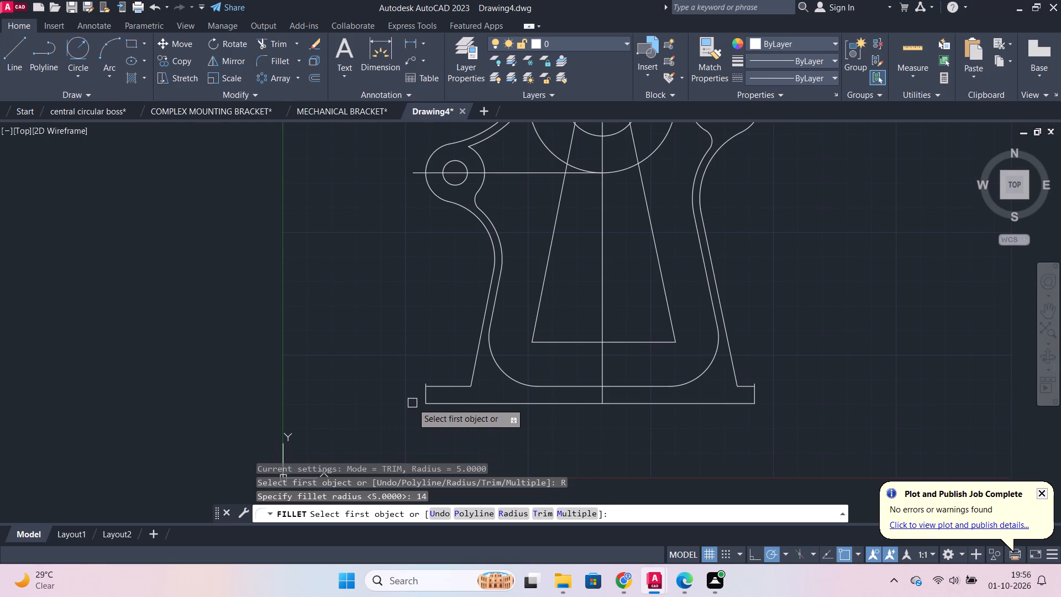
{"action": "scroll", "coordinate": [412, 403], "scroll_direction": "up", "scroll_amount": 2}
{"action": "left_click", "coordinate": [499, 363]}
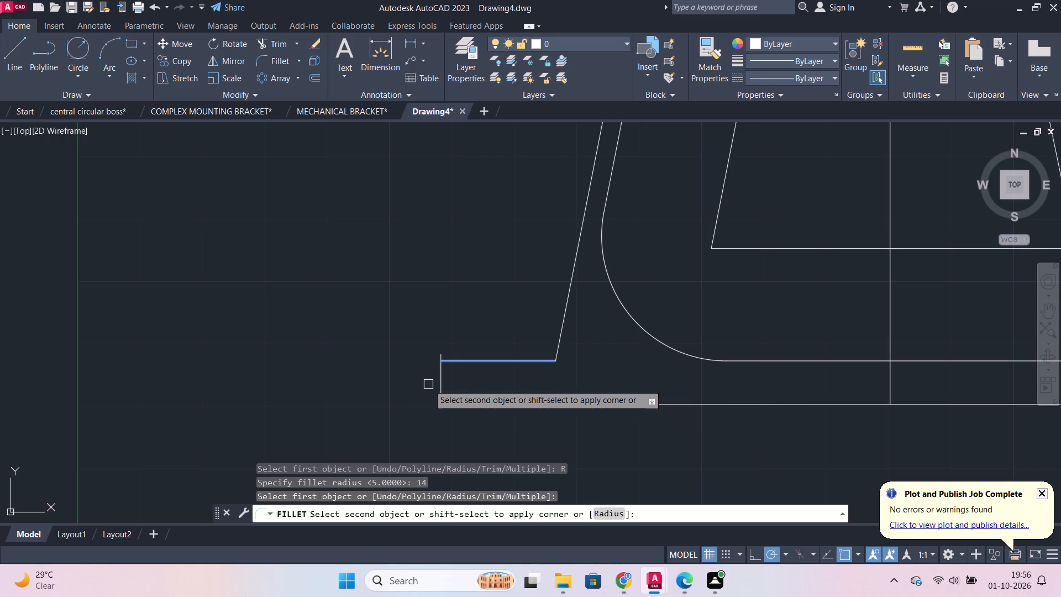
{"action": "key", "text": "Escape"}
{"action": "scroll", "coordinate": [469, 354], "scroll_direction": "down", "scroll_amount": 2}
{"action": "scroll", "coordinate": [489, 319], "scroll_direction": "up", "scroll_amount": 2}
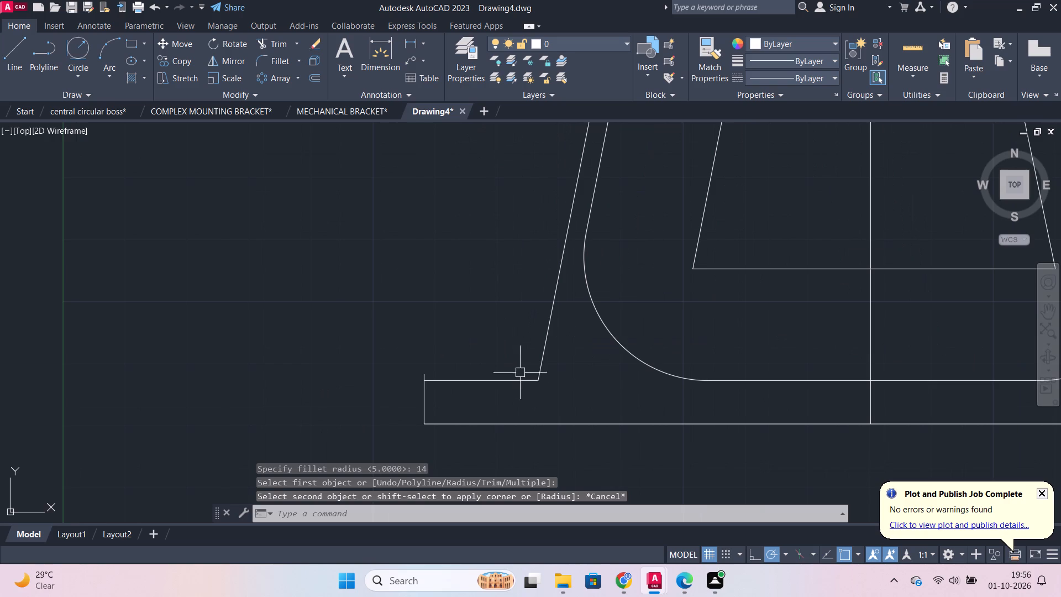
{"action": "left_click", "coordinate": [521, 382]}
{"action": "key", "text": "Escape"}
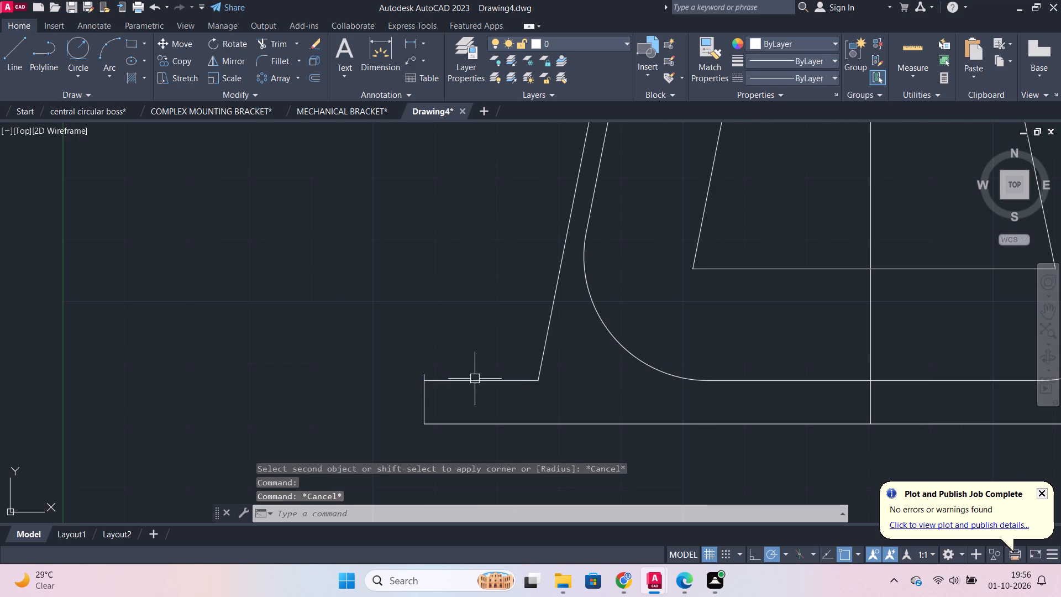
Draw a horizontal line about 29 long from the top end of the base's left edge past the outer left slanted line.
{"action": "key", "text": "l"}
{"action": "key", "text": "Return"}
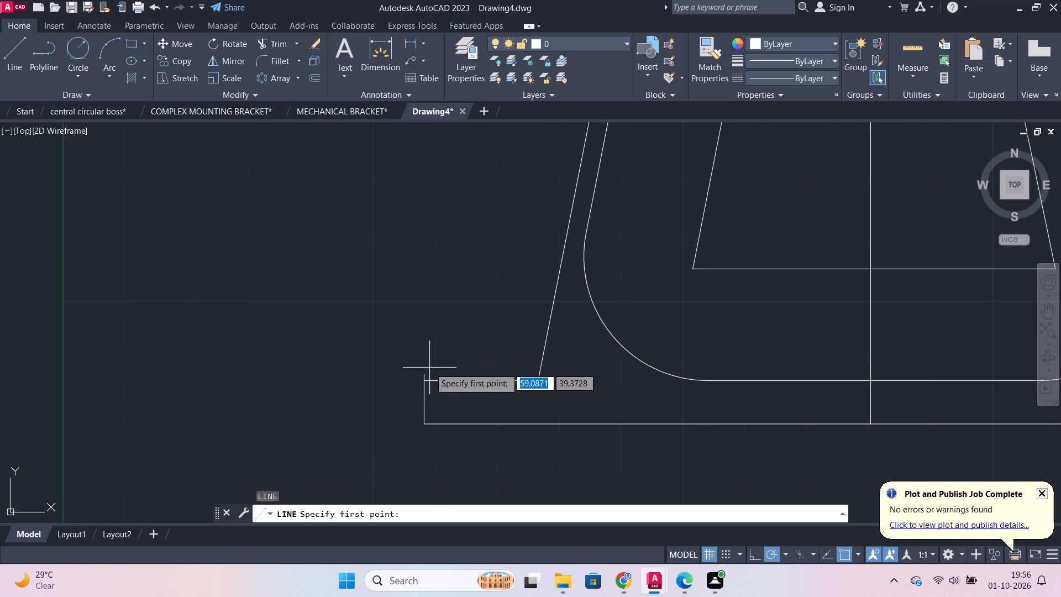
{"action": "left_click", "coordinate": [423, 375]}
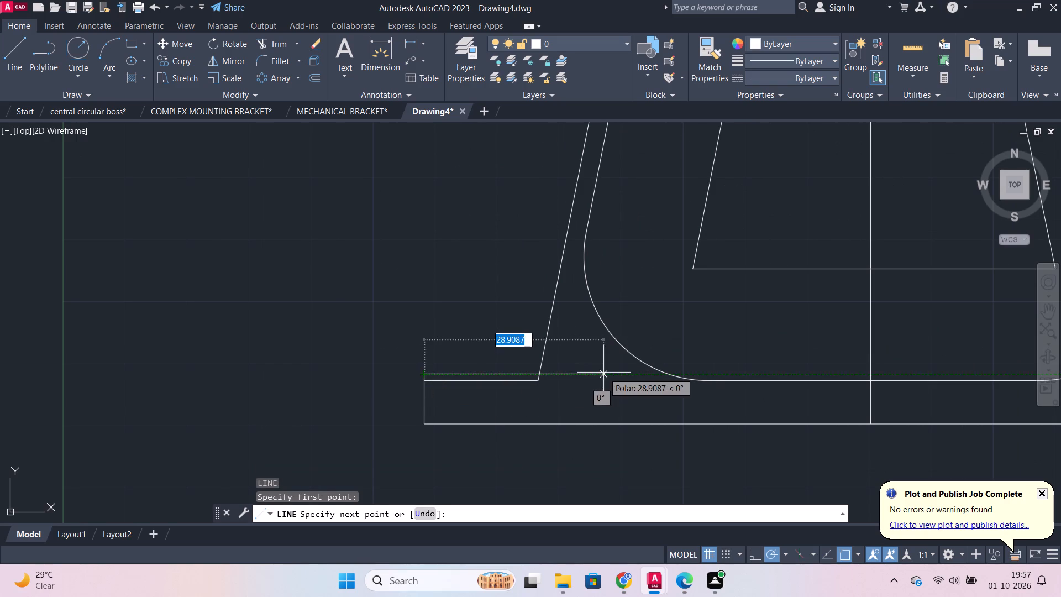
{"action": "left_click", "coordinate": [603, 373]}
{"action": "key", "text": "Escape"}
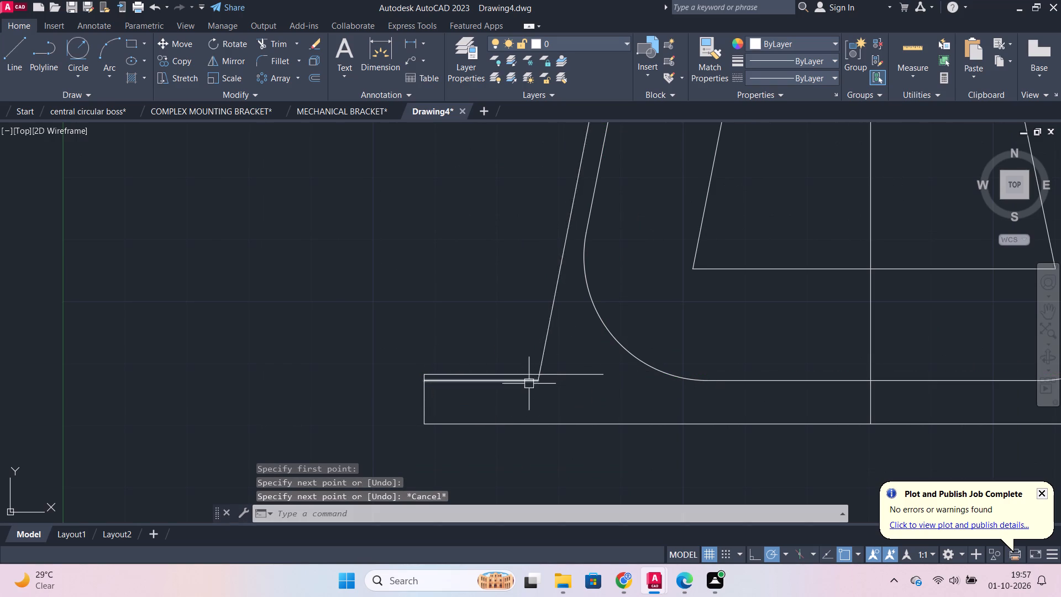
Trim away the base's old upper-left line, the slanted line's stub, and the new horizontal line's overhang past the outer left slanted line.
{"action": "scroll", "coordinate": [538, 388], "scroll_direction": "up", "scroll_amount": 2}
{"action": "type", "text": "TR"}
{"action": "key", "text": "Return"}
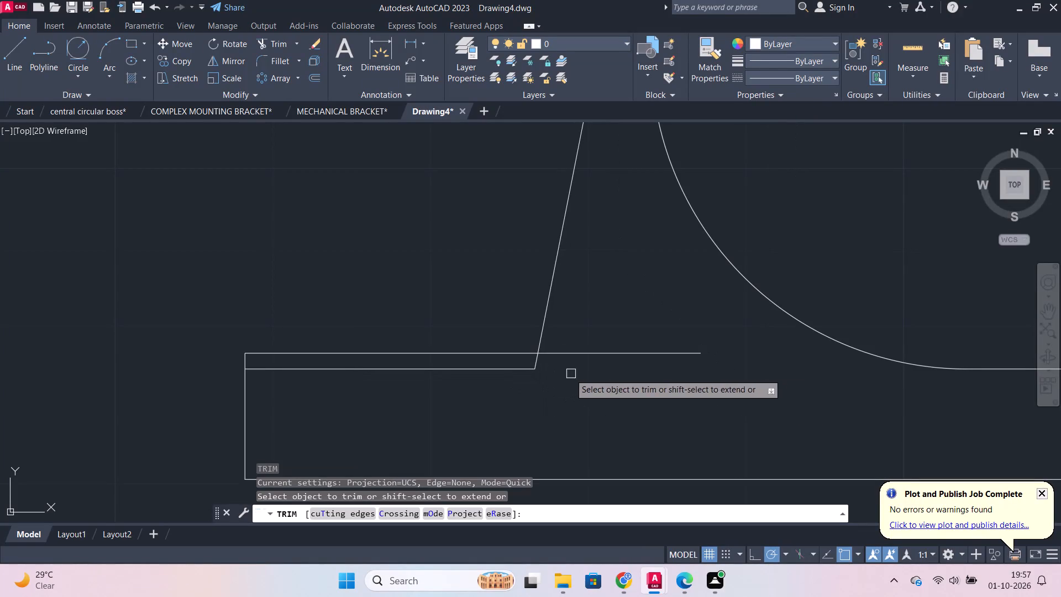
{"action": "left_click", "coordinate": [532, 373]}
{"action": "left_click", "coordinate": [510, 371]}
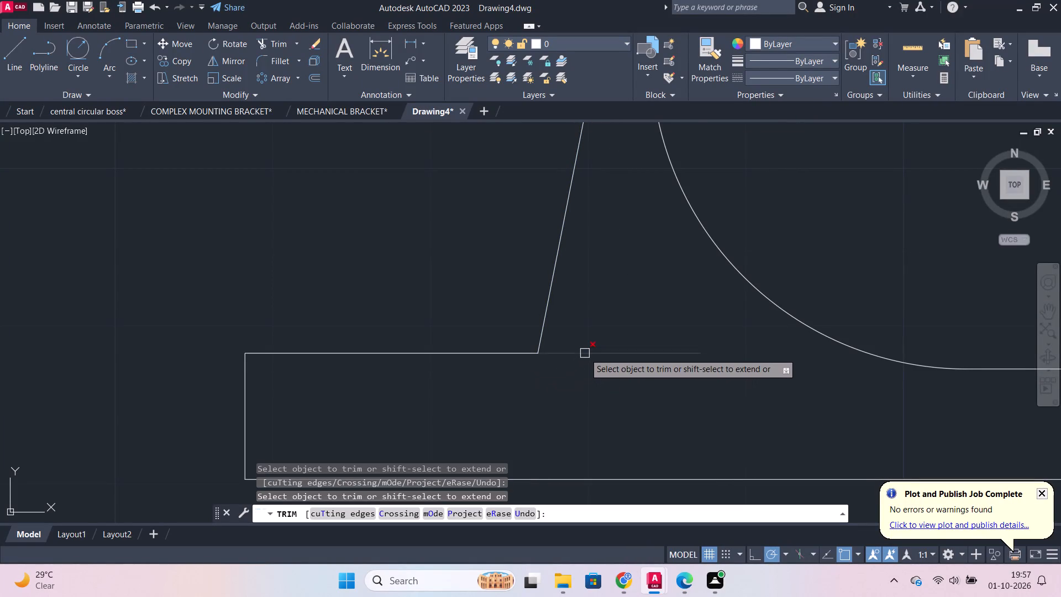
{"action": "left_click", "coordinate": [585, 353]}
Remove the short horizontal line joining the outer right slanted line to the base's right edge.
{"action": "scroll", "coordinate": [577, 357], "scroll_direction": "down", "scroll_amount": 4}
{"action": "scroll", "coordinate": [904, 323], "scroll_direction": "up", "scroll_amount": 1}
{"action": "scroll", "coordinate": [876, 389], "scroll_direction": "up", "scroll_amount": 2}
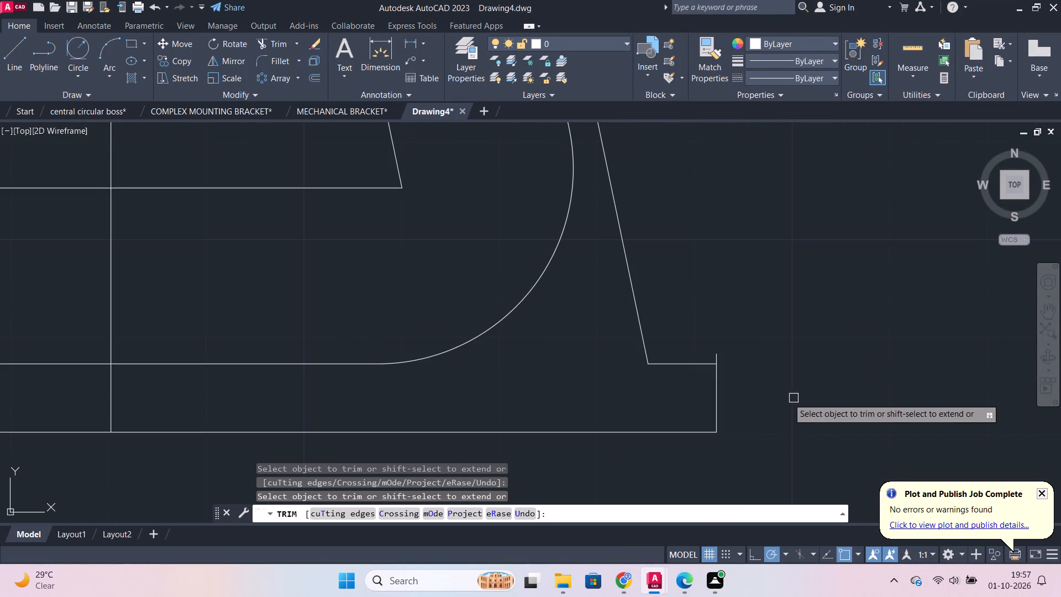
{"action": "left_click", "coordinate": [676, 364]}
{"action": "key", "text": "Escape"}
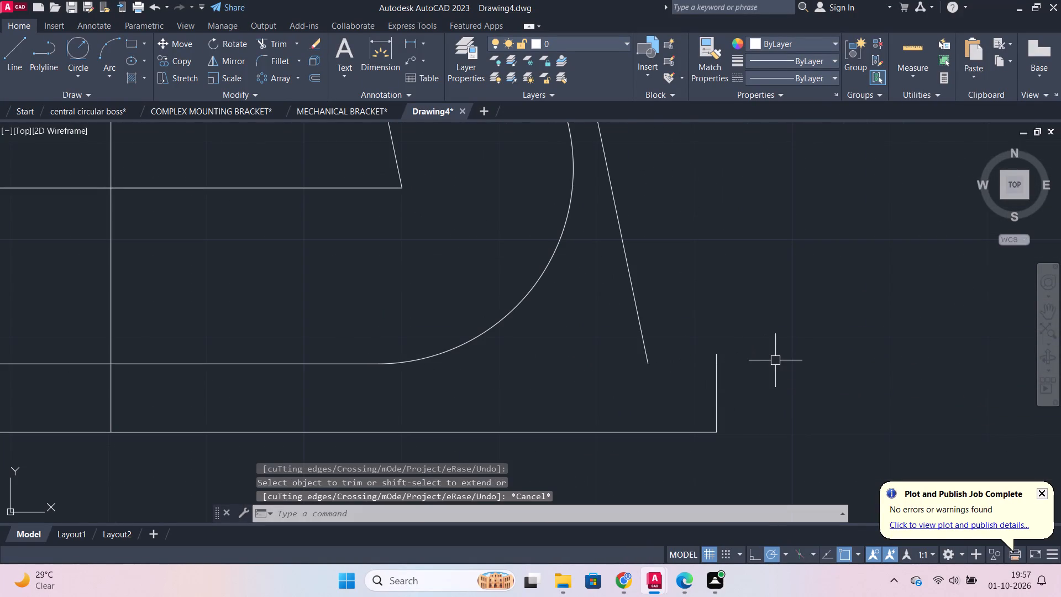
Draw a horizontal line from the top end of the base's right edge inward past the outer right slanted line.
{"action": "key", "text": "l"}
{"action": "key", "text": "Return"}
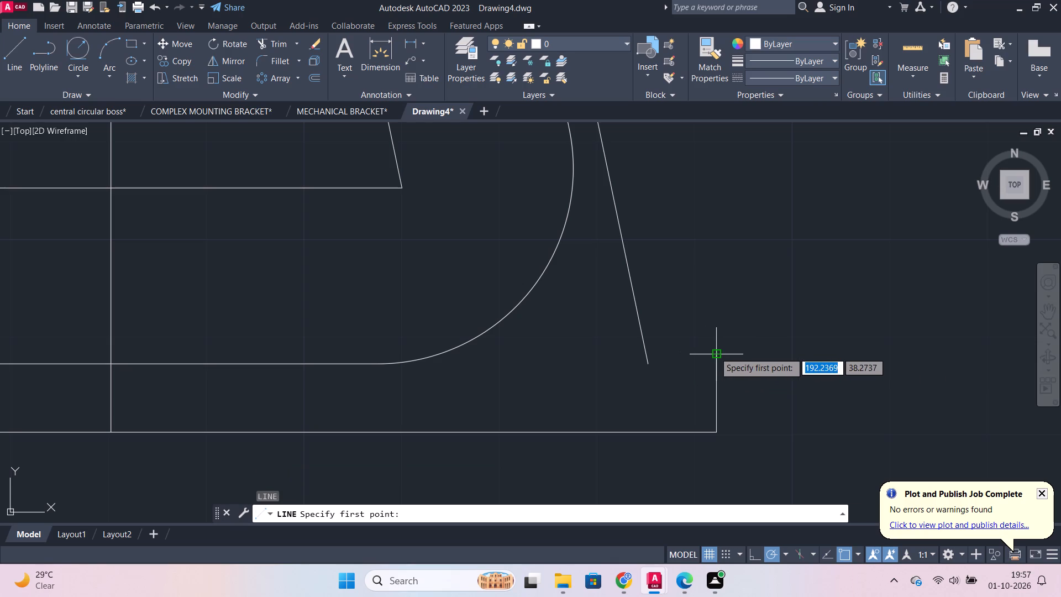
{"action": "left_click", "coordinate": [715, 352]}
{"action": "left_click", "coordinate": [571, 355]}
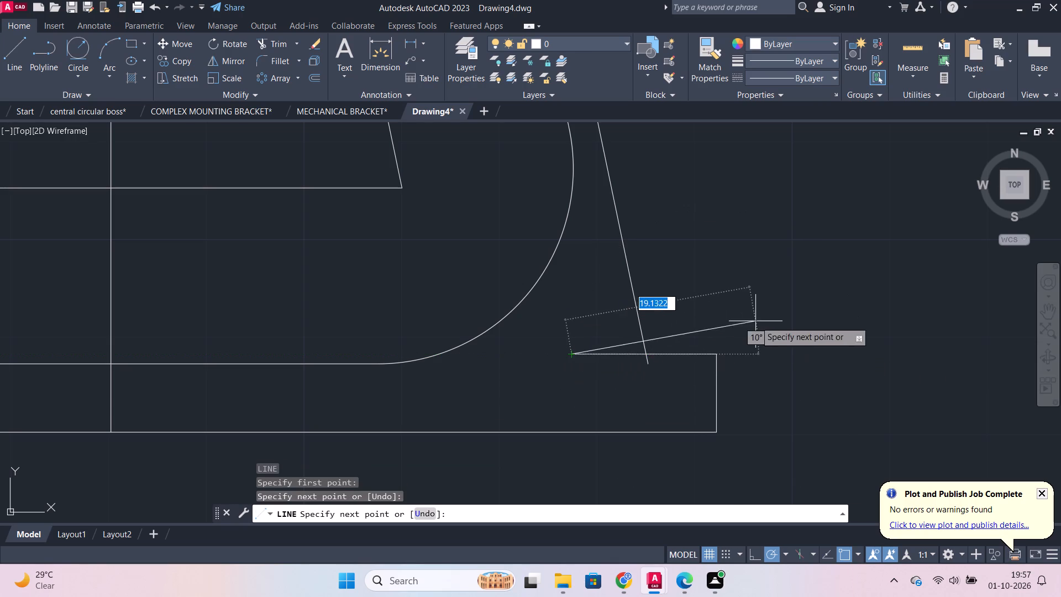
{"action": "key", "text": "Escape"}
Trim the new horizontal line's overhang and the outer right slanted line's stub where they cross.
{"action": "type", "text": "TR"}
{"action": "key", "text": "Return"}
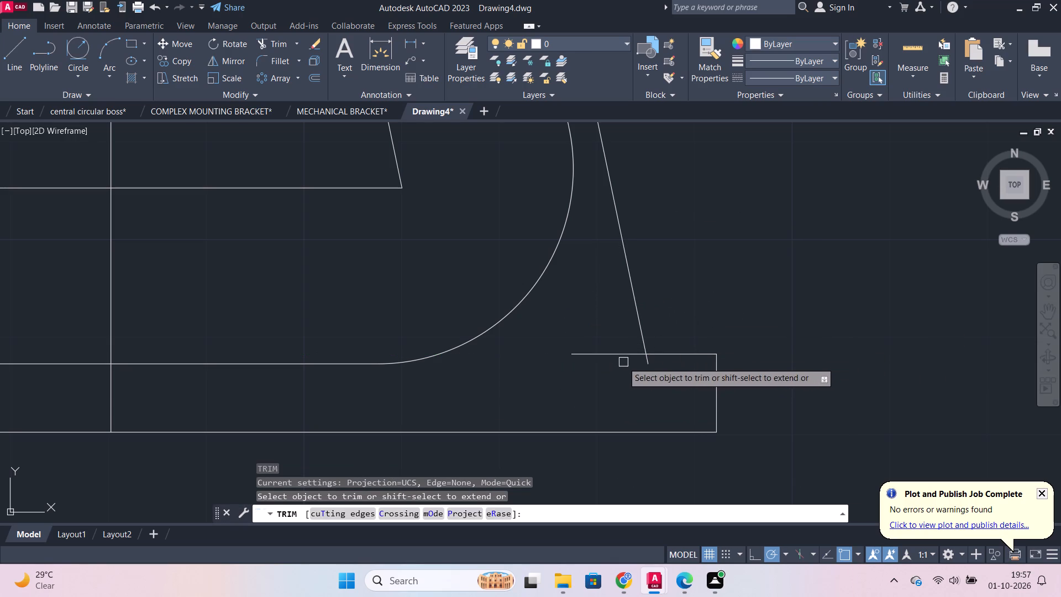
{"action": "left_click", "coordinate": [617, 357]}
{"action": "left_click", "coordinate": [649, 363]}
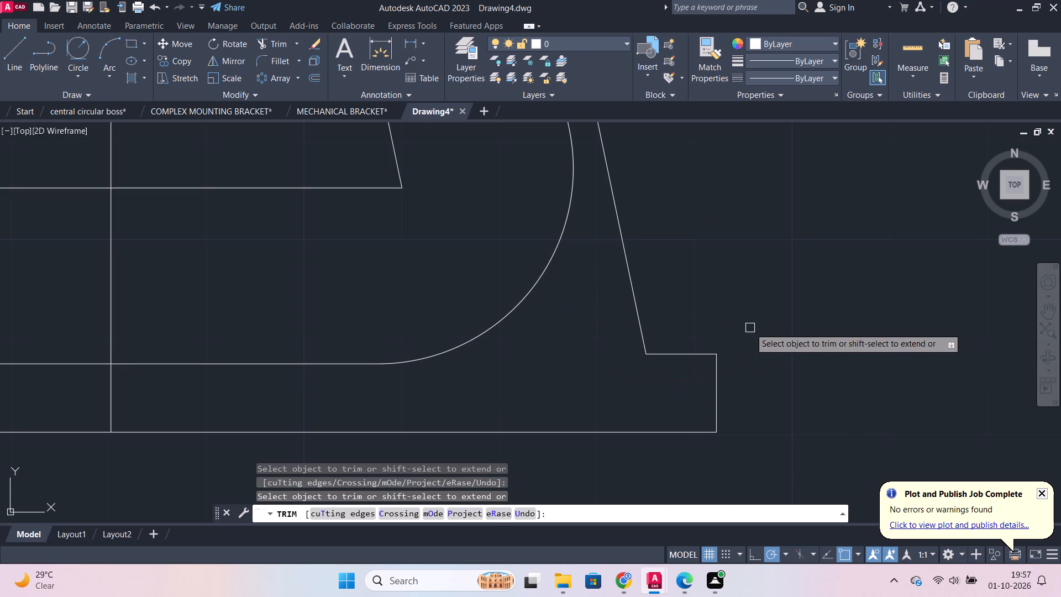
{"action": "key", "text": "Escape"}
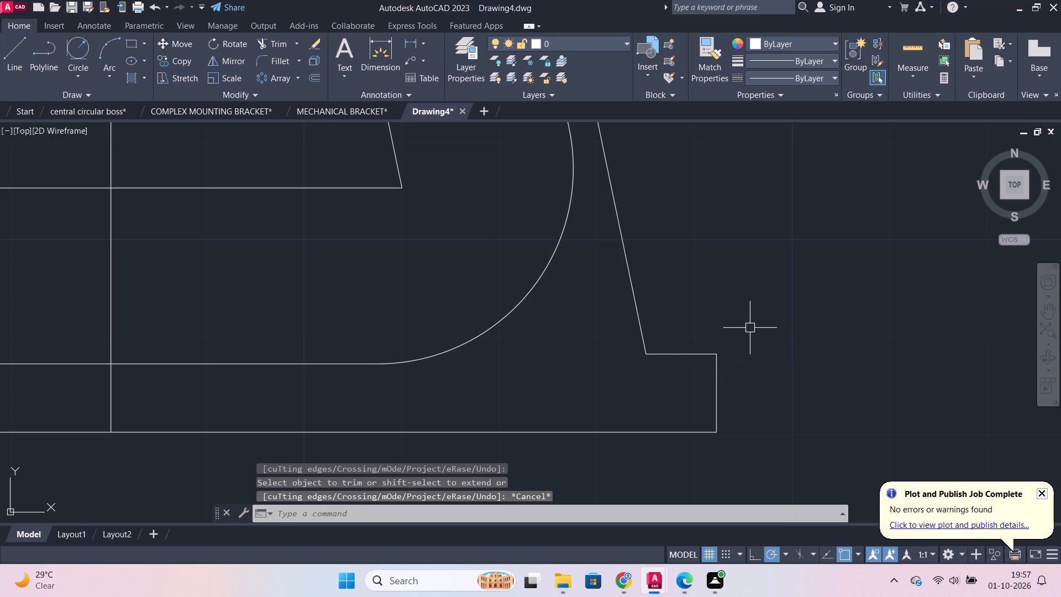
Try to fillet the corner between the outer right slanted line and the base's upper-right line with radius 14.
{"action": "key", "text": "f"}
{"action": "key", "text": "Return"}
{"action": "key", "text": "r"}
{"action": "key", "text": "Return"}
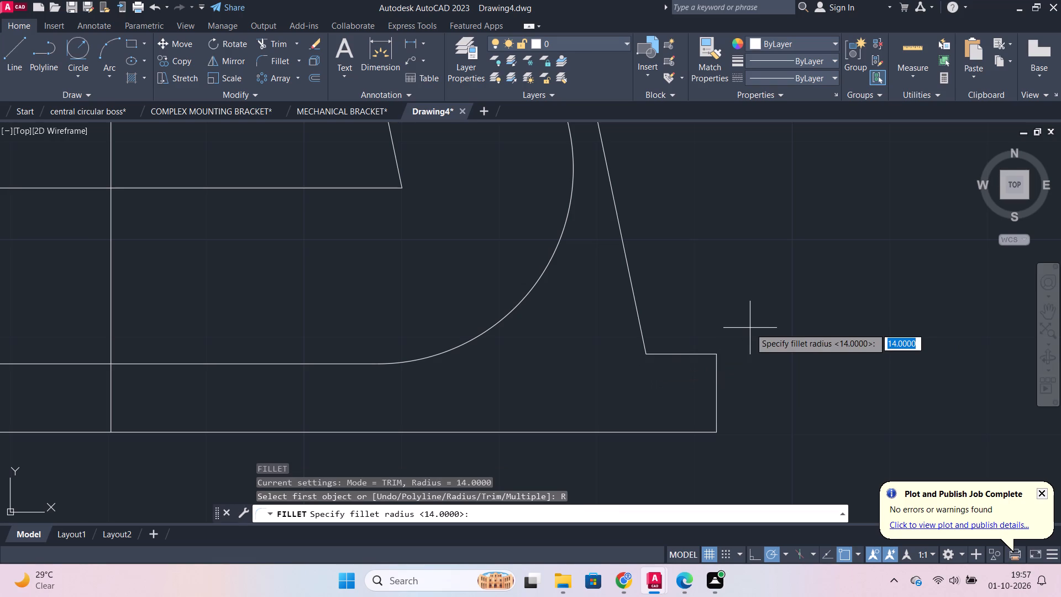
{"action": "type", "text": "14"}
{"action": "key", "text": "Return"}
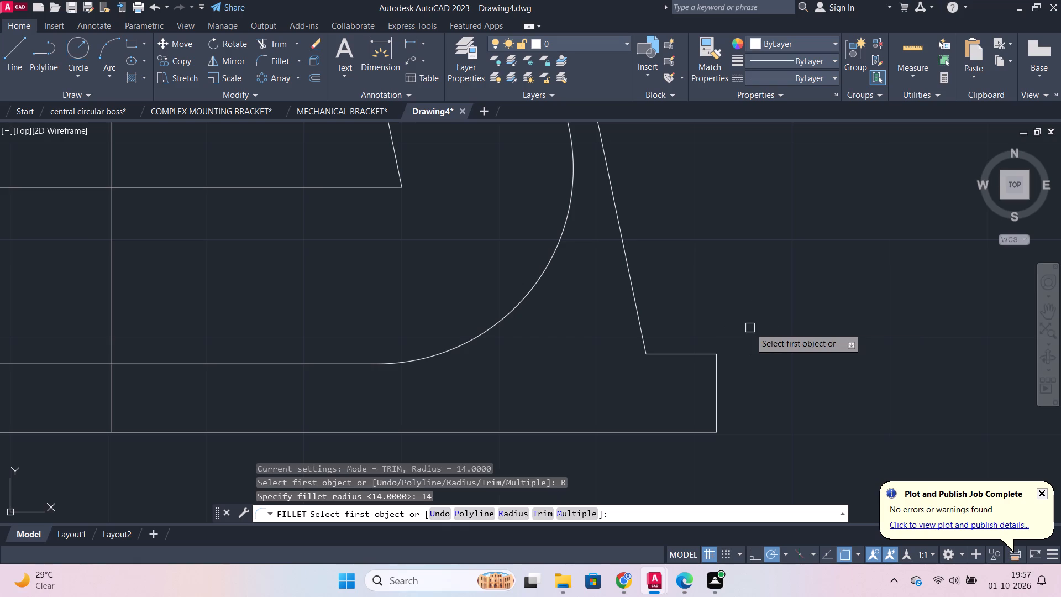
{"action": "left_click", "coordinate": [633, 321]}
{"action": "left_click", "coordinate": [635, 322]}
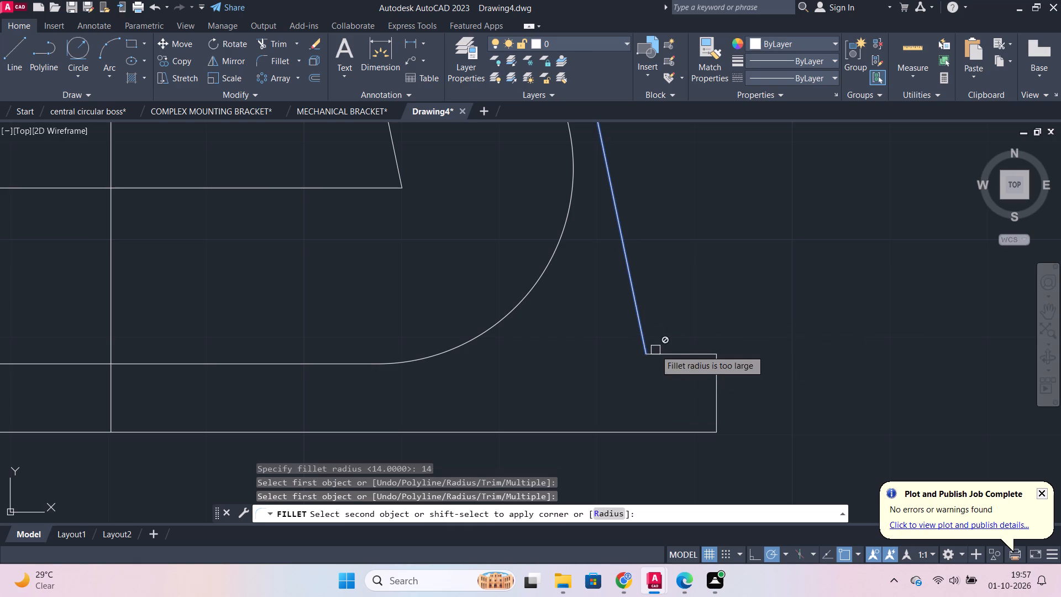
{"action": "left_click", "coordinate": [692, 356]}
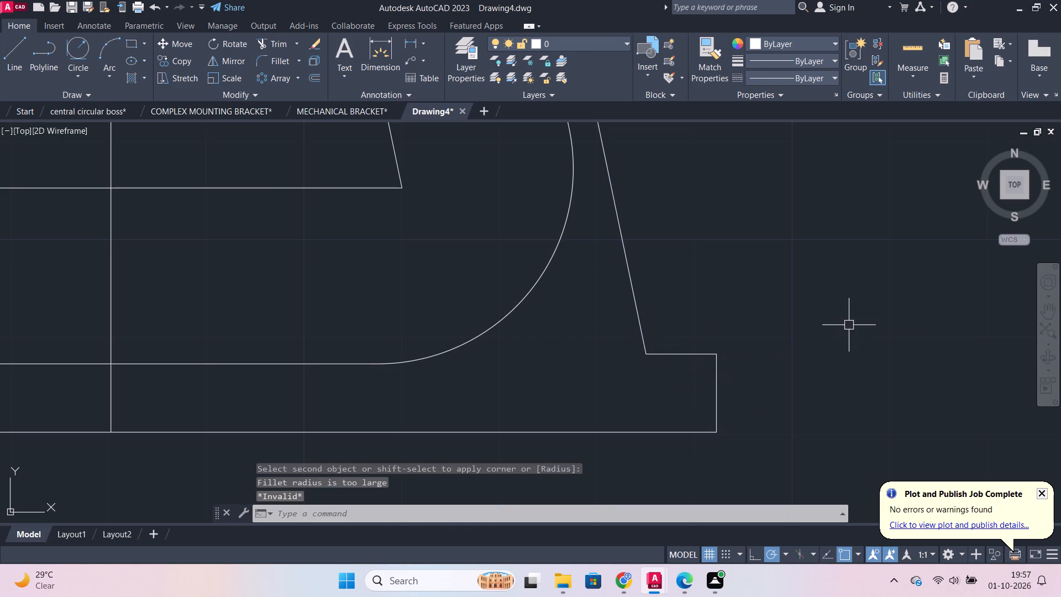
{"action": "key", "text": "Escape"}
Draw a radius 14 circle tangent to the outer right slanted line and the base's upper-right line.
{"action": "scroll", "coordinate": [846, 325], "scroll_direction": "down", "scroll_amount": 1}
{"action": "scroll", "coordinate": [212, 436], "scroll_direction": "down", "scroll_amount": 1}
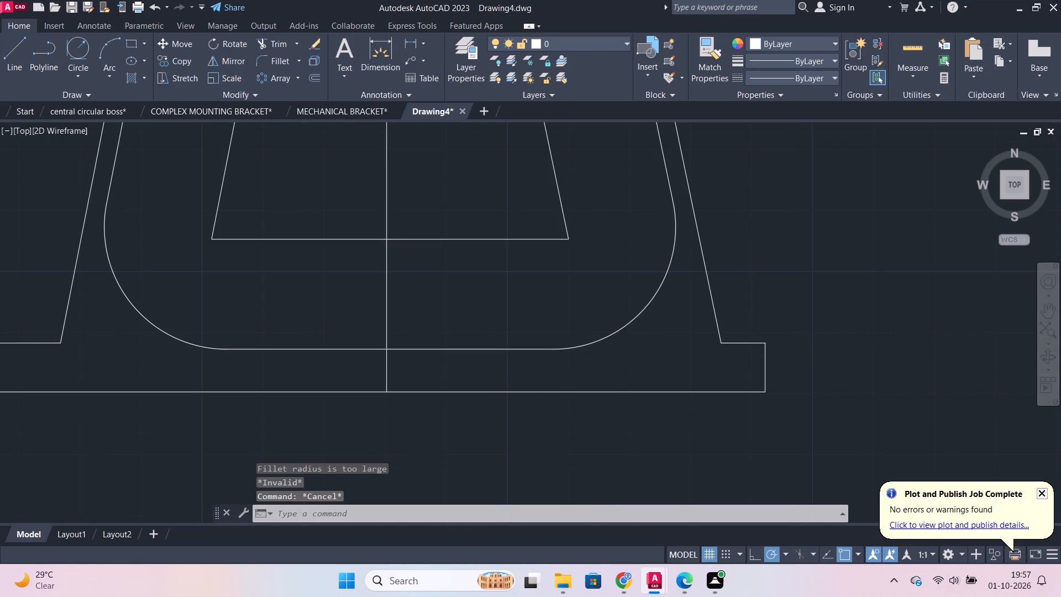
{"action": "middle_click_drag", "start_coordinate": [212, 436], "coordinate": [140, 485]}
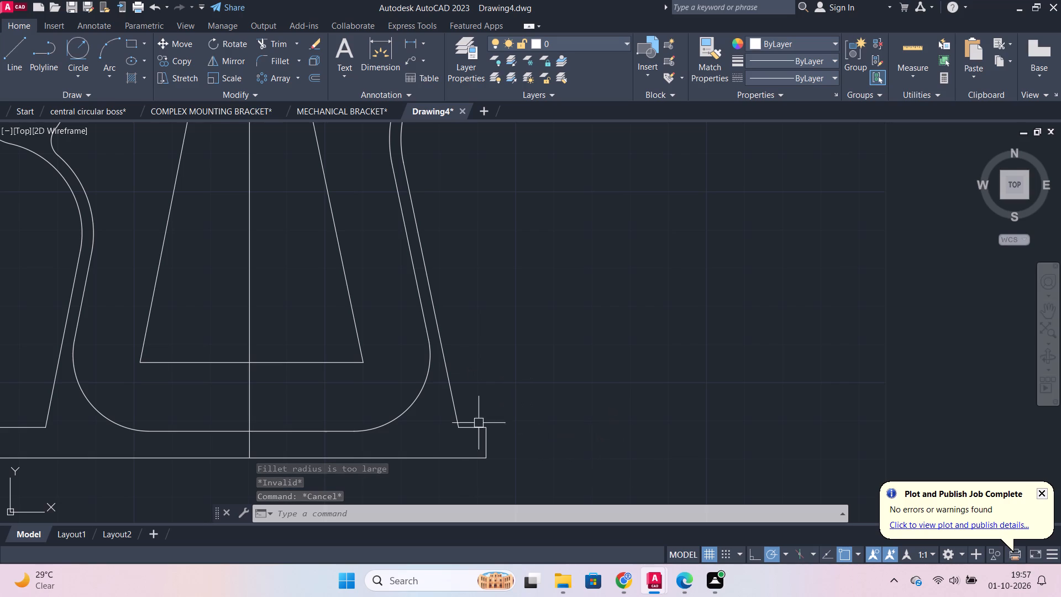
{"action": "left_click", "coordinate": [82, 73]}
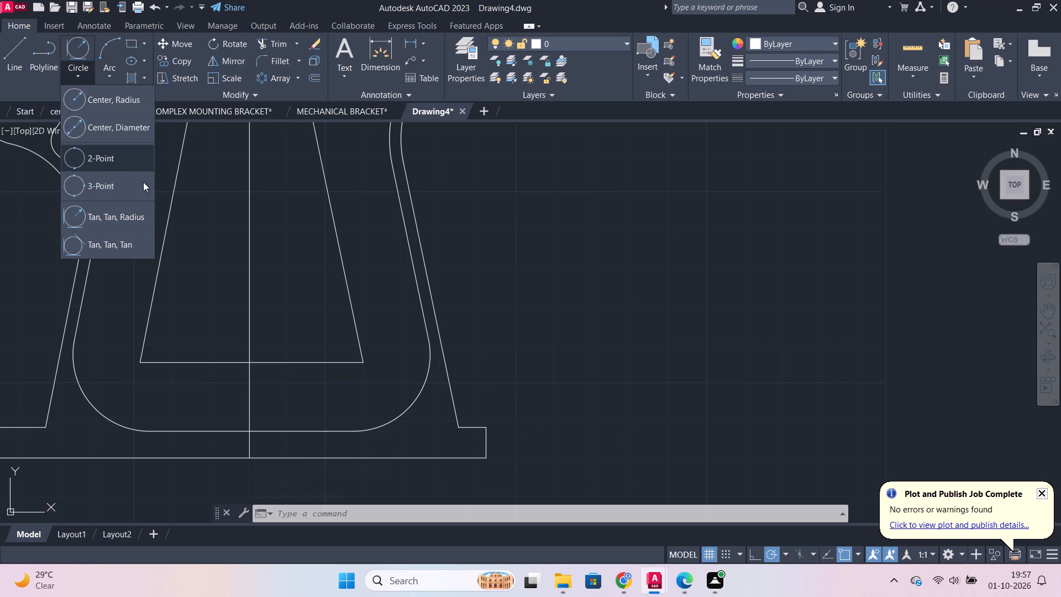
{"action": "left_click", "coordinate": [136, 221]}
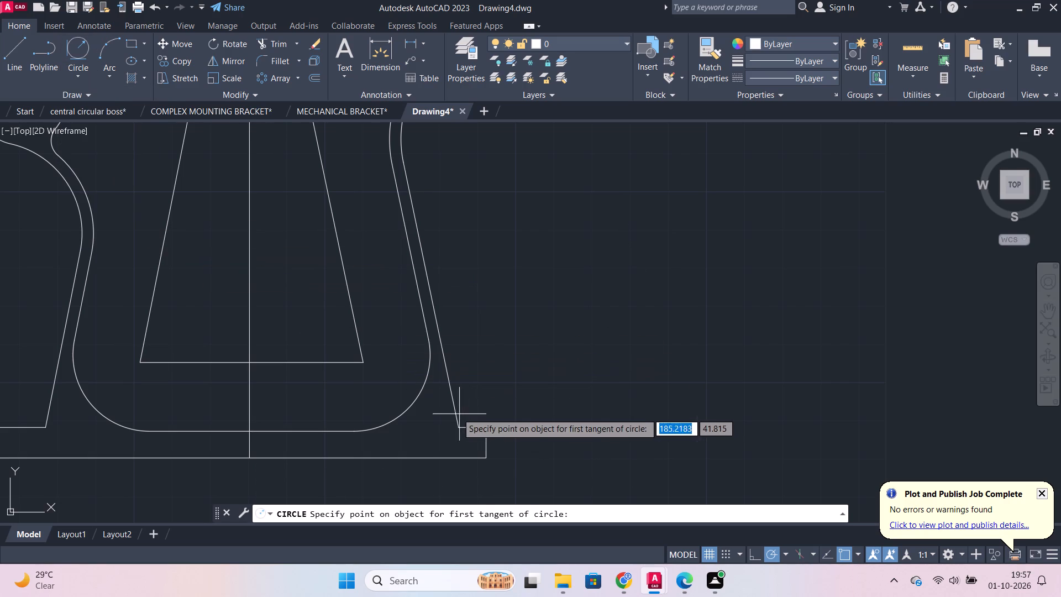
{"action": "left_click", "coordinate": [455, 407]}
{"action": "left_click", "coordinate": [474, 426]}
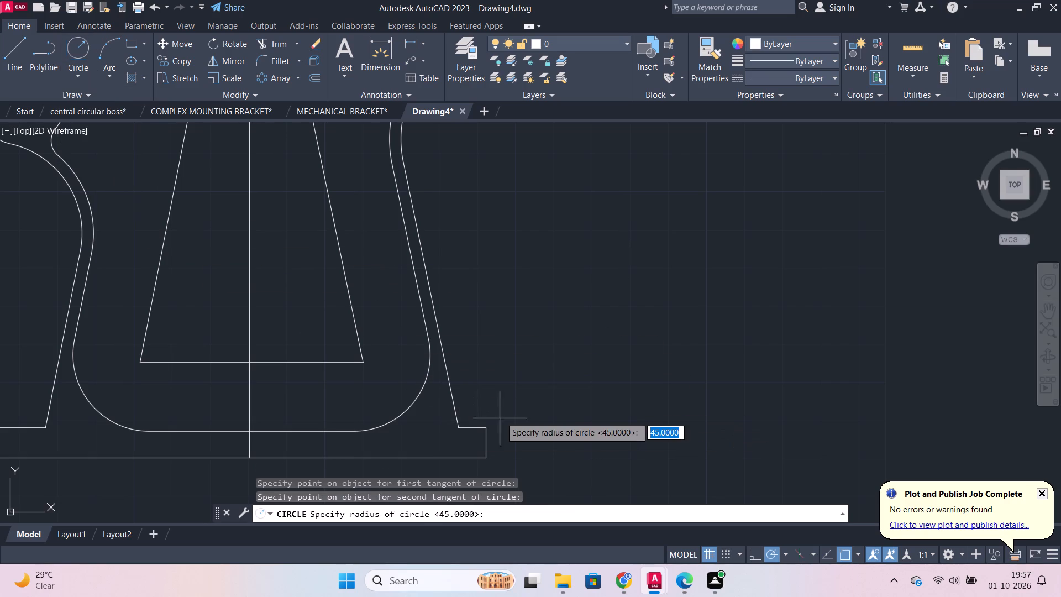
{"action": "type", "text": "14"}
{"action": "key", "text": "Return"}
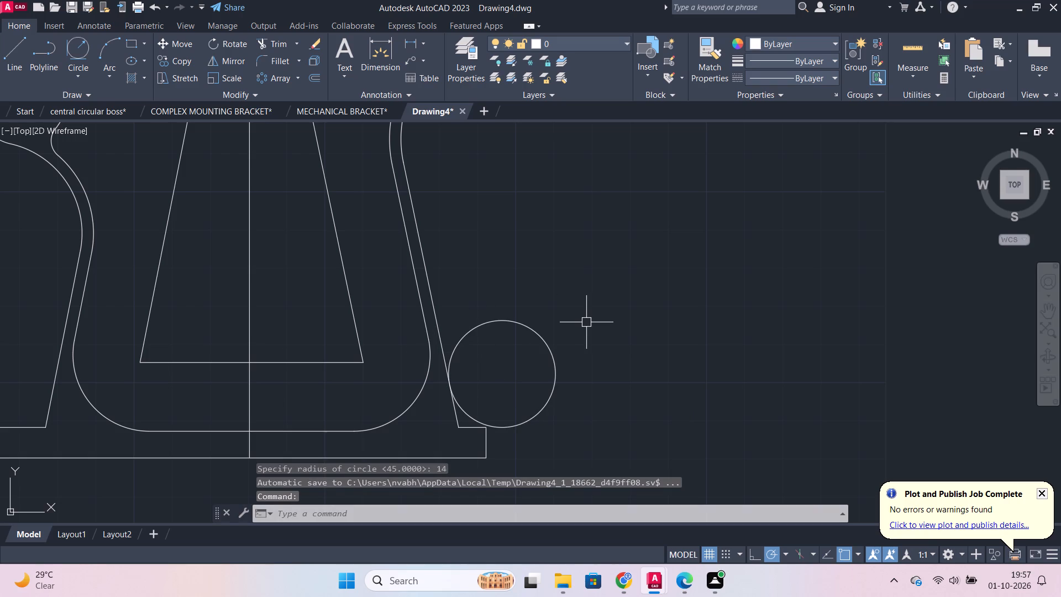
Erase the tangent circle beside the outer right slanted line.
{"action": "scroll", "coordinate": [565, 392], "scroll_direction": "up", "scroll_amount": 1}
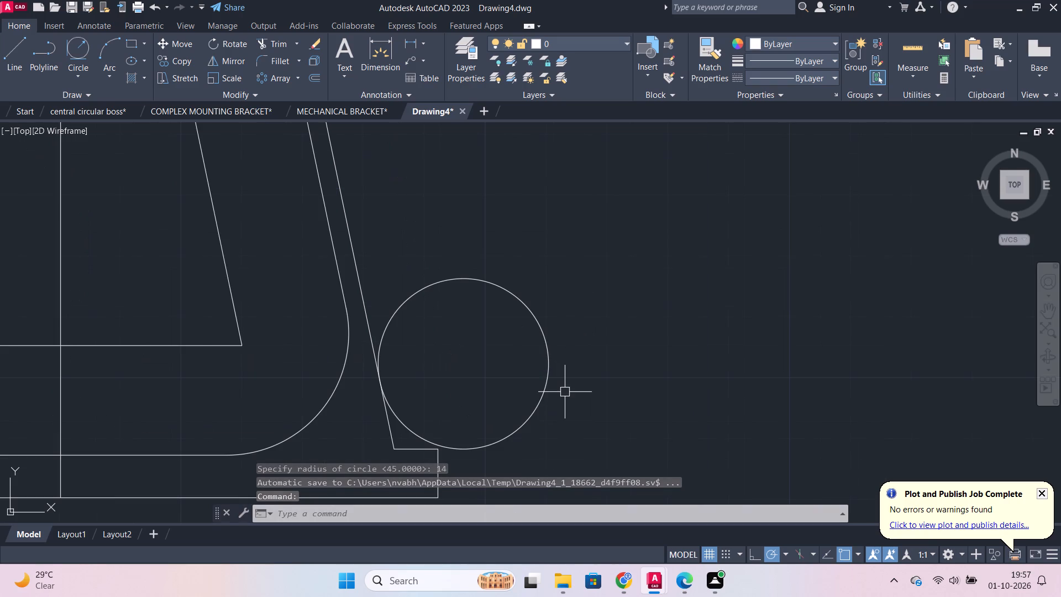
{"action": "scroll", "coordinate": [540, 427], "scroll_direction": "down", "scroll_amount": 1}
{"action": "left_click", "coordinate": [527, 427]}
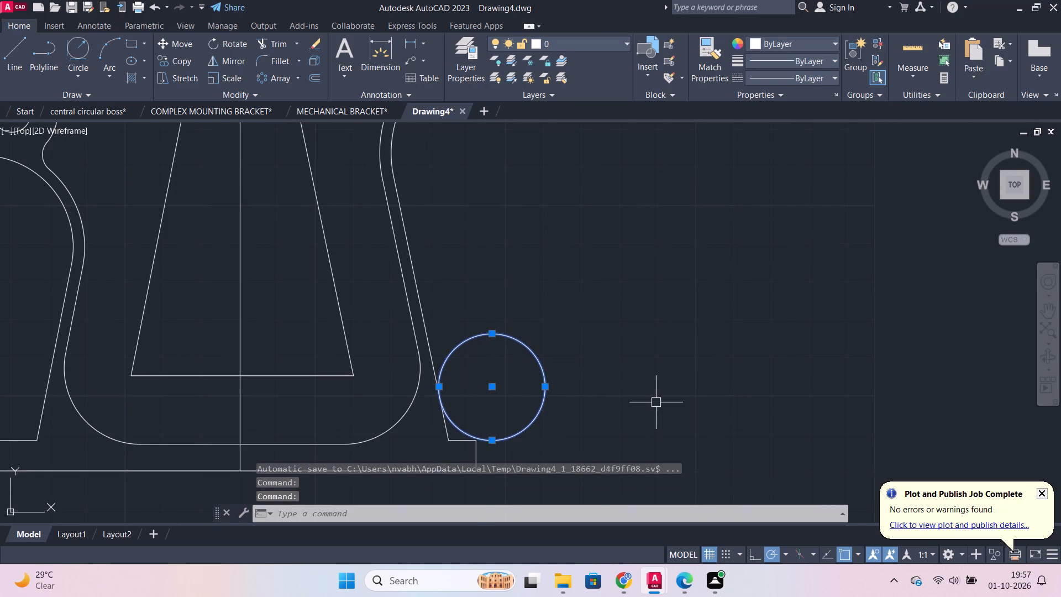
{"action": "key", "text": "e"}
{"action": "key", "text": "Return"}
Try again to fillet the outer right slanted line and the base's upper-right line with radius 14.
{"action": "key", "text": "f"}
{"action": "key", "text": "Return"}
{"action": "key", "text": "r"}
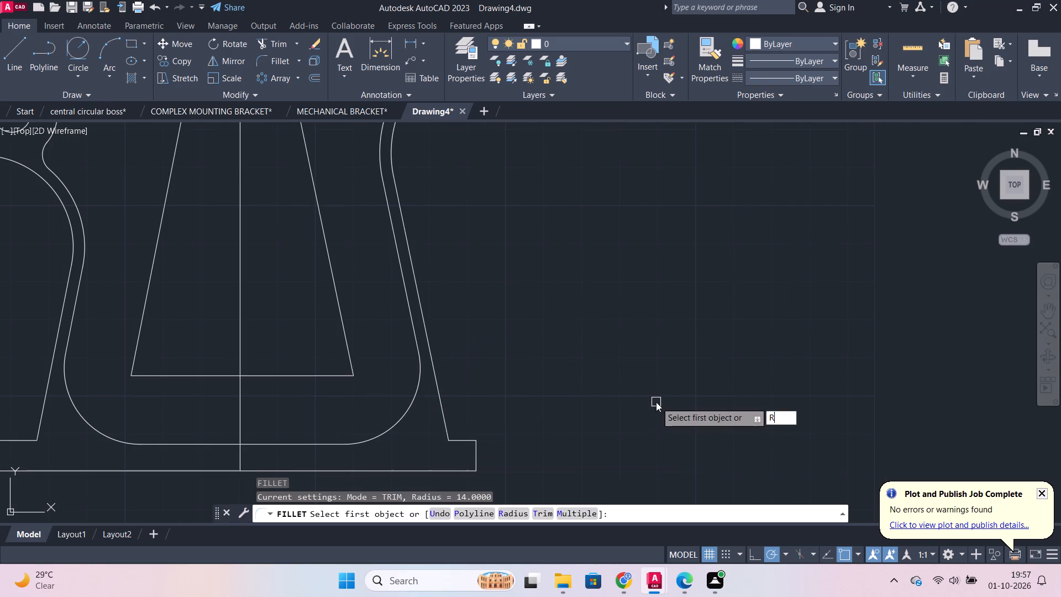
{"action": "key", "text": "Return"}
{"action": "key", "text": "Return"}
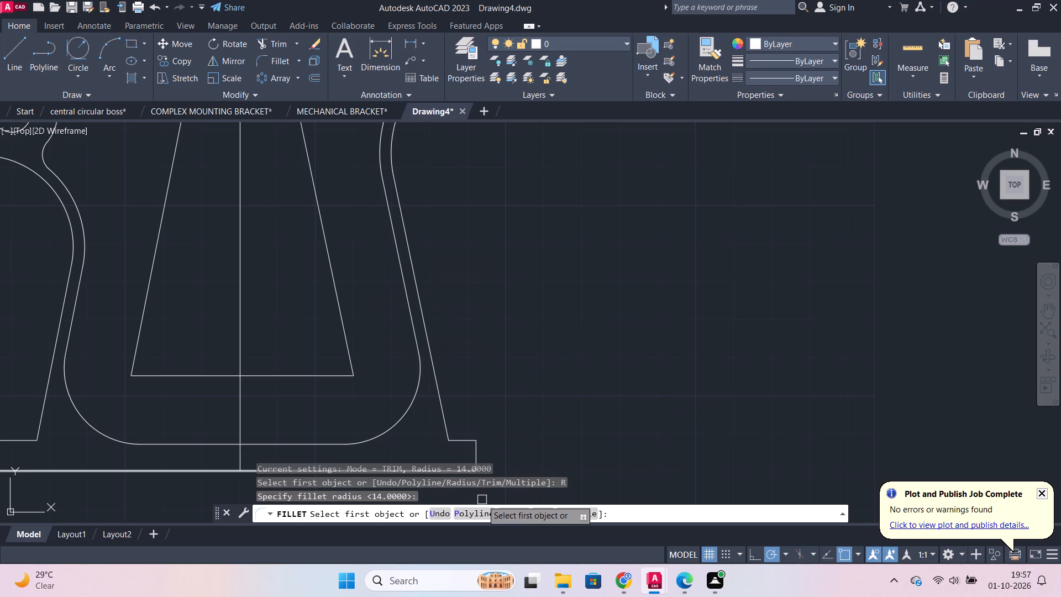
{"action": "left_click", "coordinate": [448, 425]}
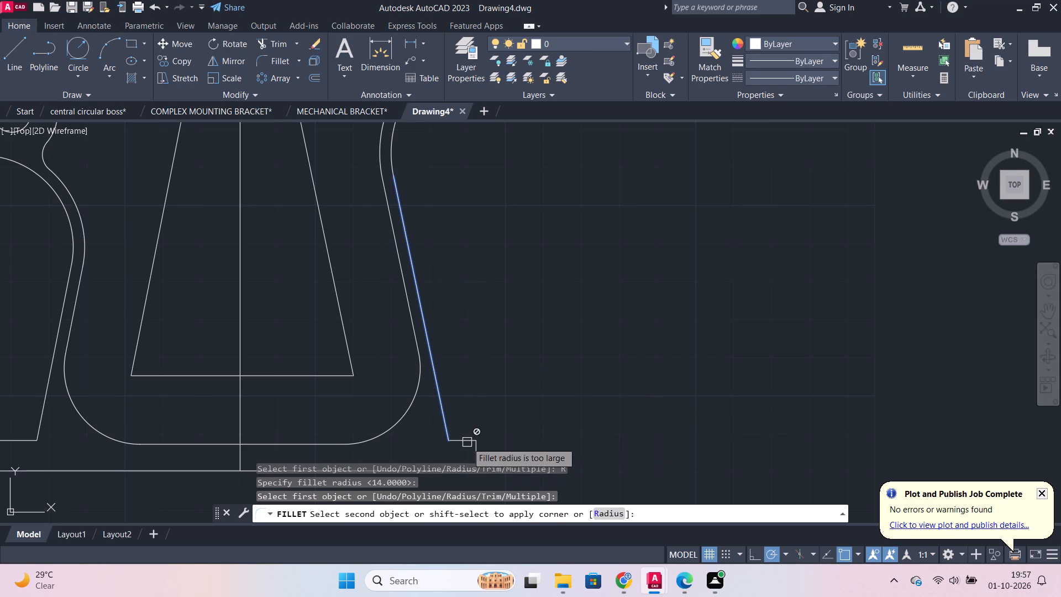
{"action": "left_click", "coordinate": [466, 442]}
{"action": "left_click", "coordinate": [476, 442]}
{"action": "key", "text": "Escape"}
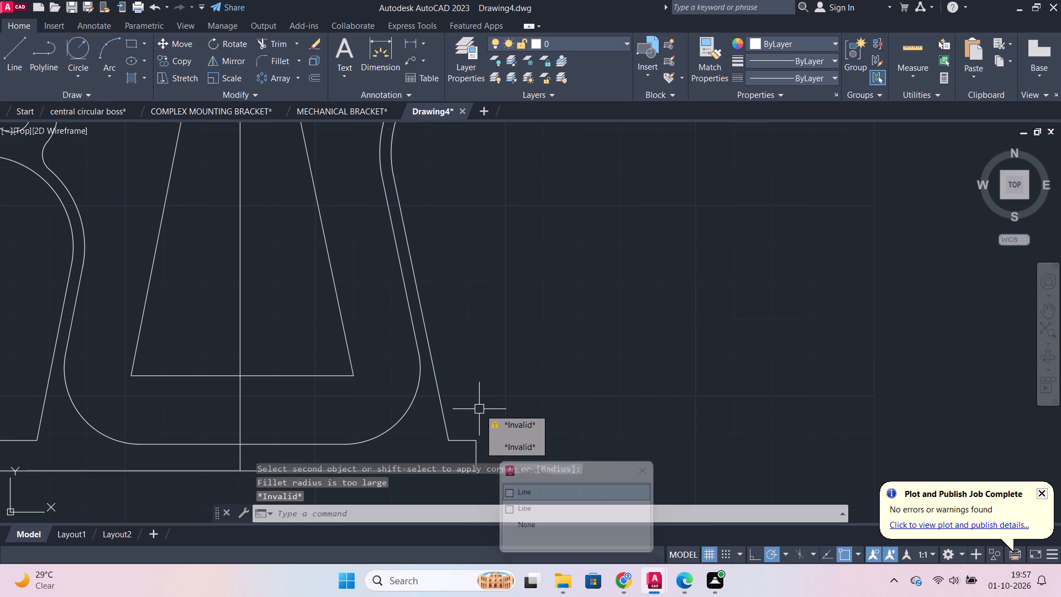
Fillet the corner between the base's upper-left line and the outer left slanted line with radius 22.
{"action": "scroll", "coordinate": [484, 402], "scroll_direction": "down", "scroll_amount": 2}
{"action": "scroll", "coordinate": [263, 410], "scroll_direction": "up", "scroll_amount": 1}
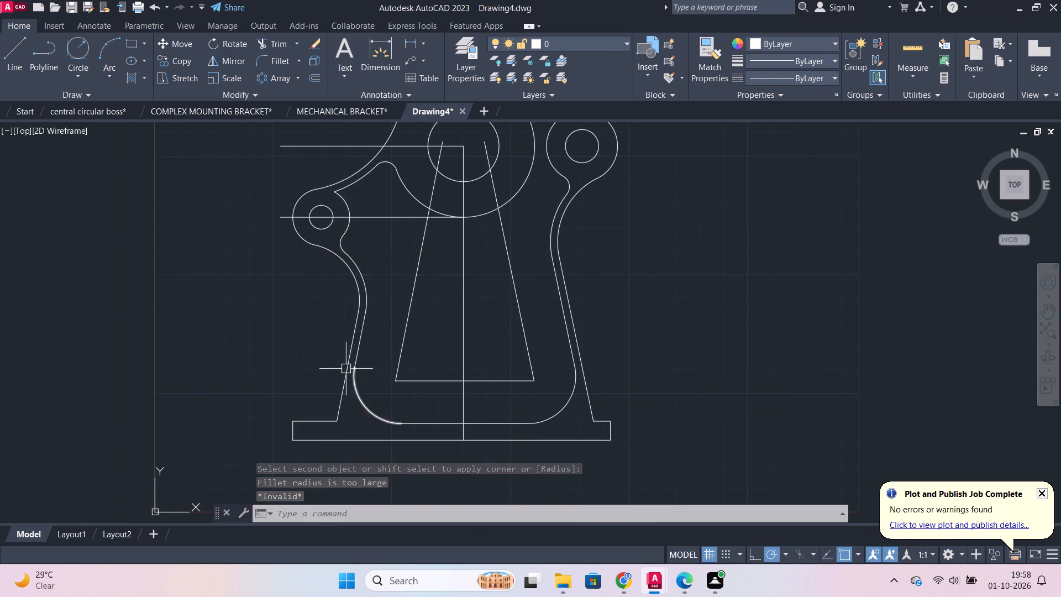
{"action": "key", "text": "Escape"}
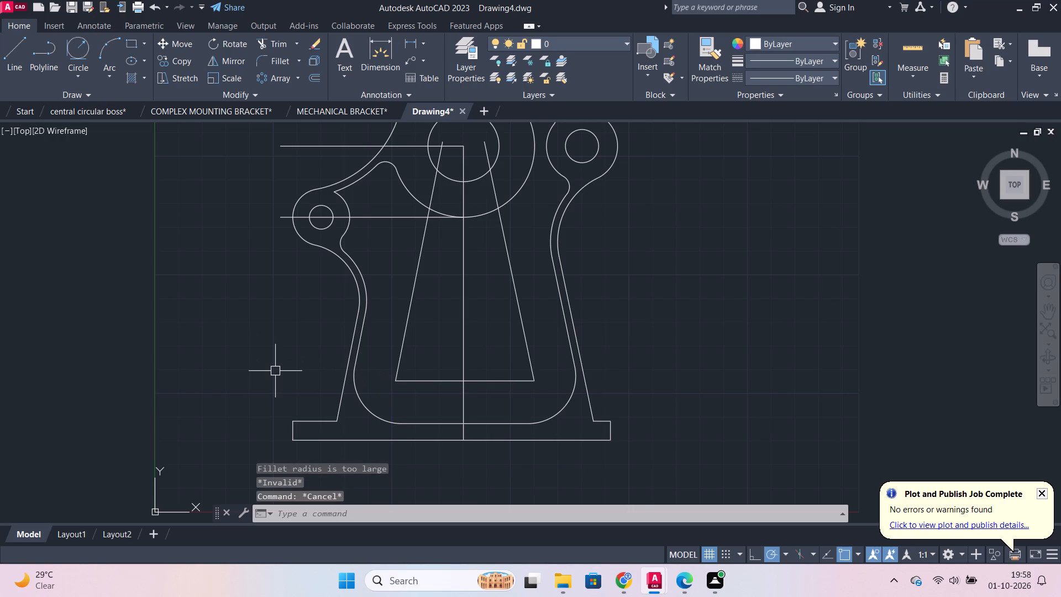
{"action": "key", "text": "f"}
{"action": "key", "text": "Return"}
{"action": "key", "text": "r"}
{"action": "key", "text": "Return"}
{"action": "type", "text": "22"}
{"action": "key", "text": "Return"}
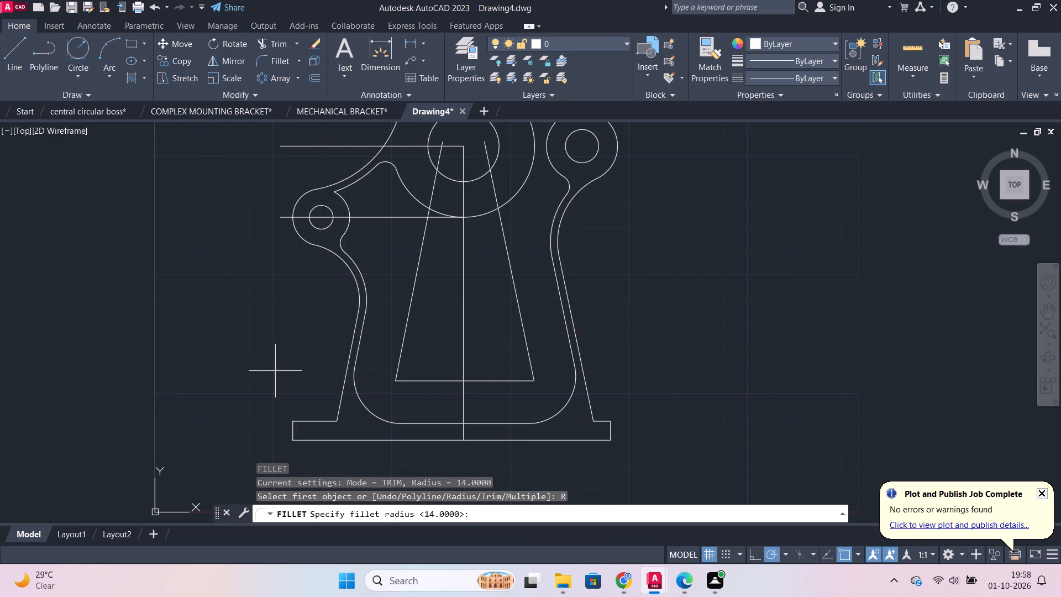
{"action": "left_click", "coordinate": [319, 423]}
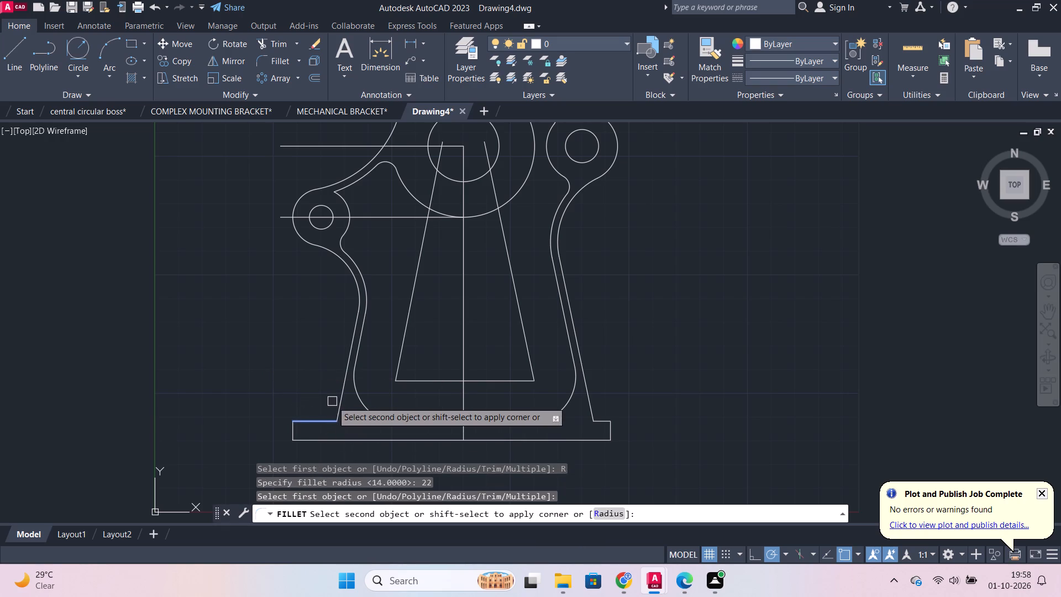
{"action": "left_click", "coordinate": [337, 395]}
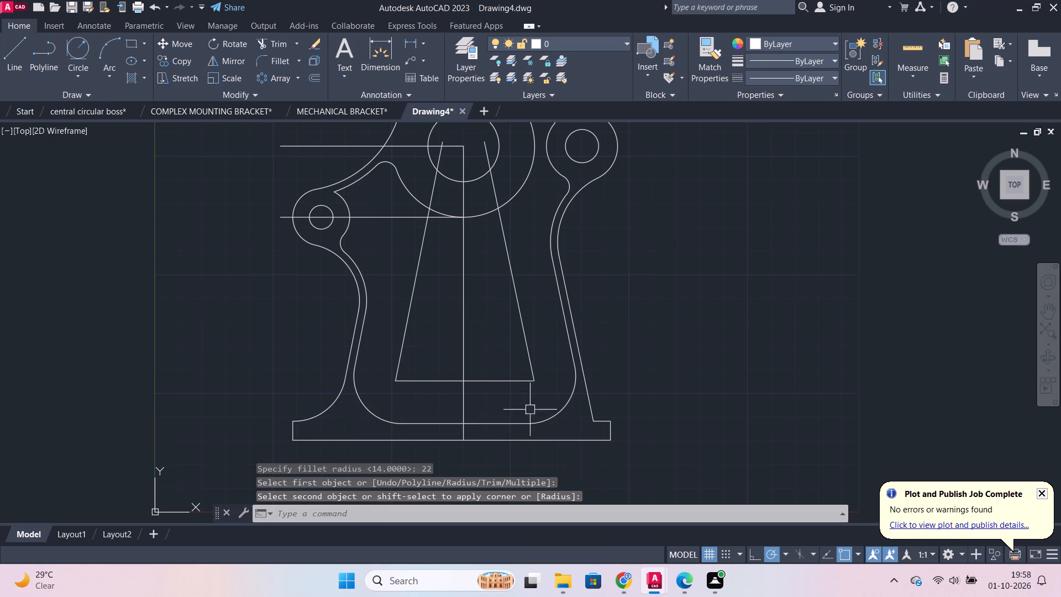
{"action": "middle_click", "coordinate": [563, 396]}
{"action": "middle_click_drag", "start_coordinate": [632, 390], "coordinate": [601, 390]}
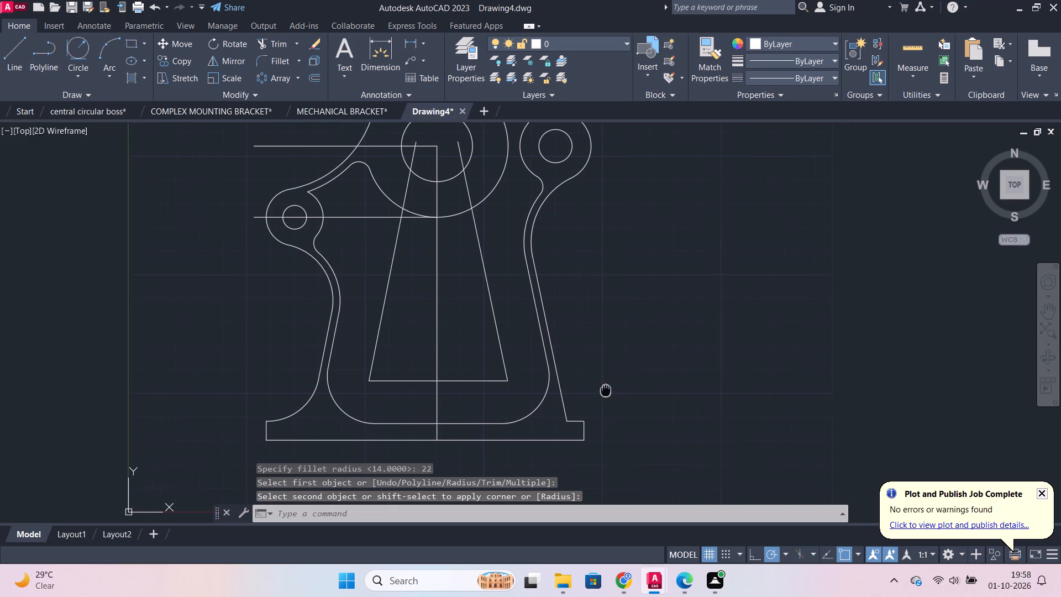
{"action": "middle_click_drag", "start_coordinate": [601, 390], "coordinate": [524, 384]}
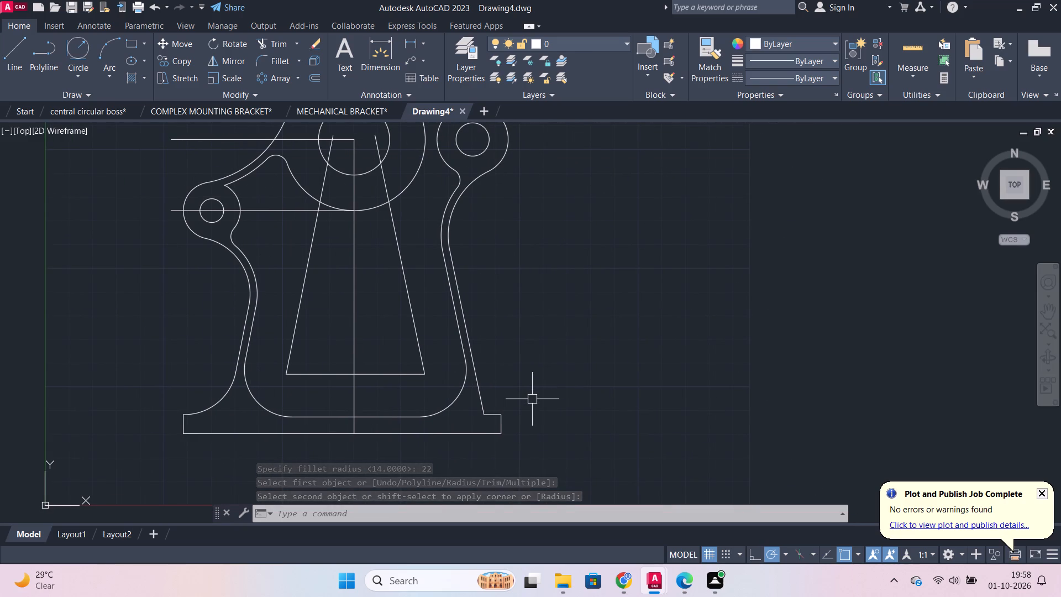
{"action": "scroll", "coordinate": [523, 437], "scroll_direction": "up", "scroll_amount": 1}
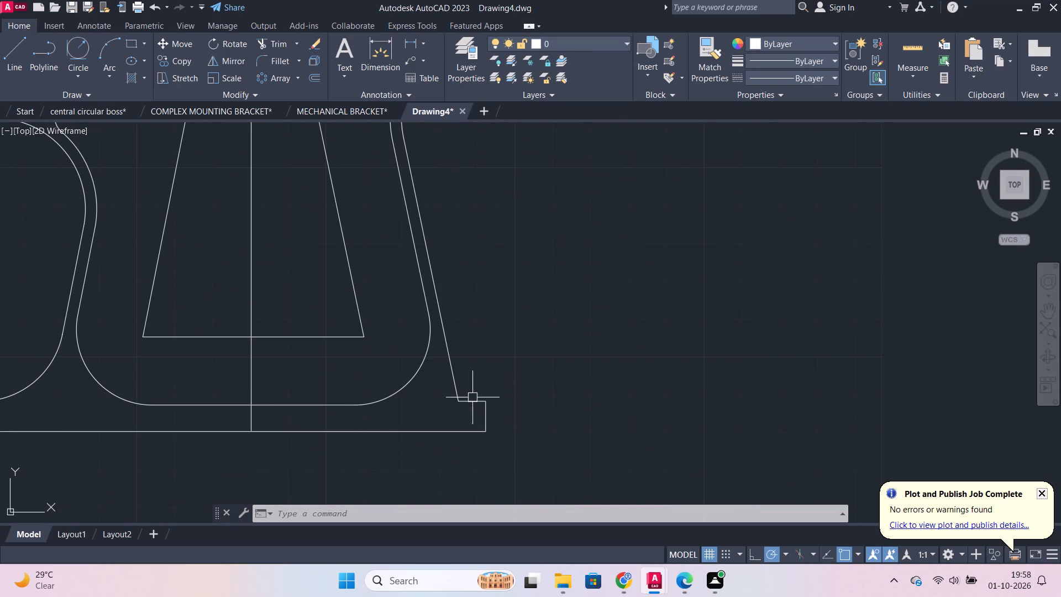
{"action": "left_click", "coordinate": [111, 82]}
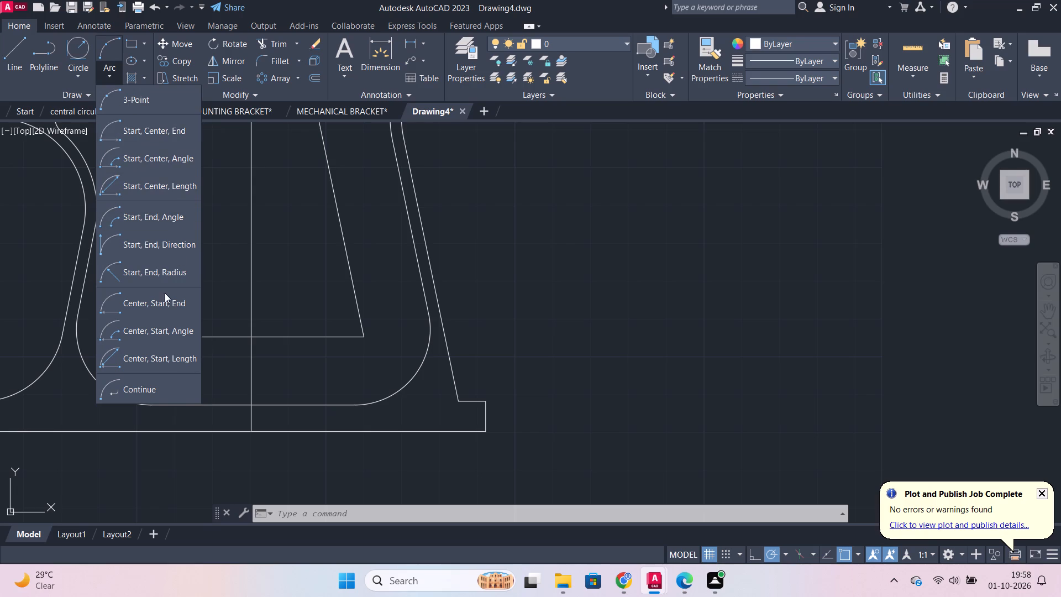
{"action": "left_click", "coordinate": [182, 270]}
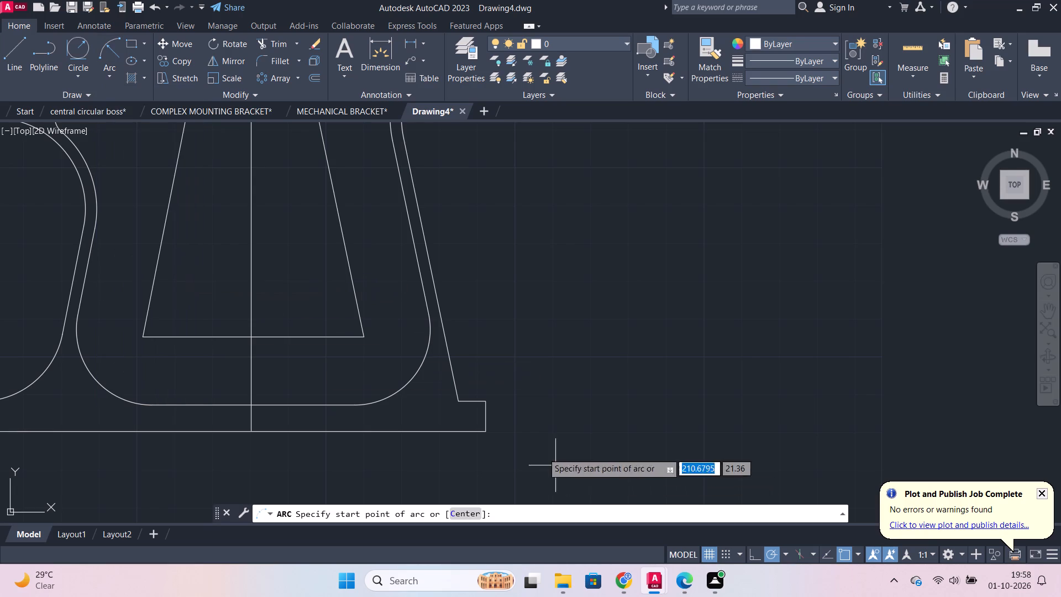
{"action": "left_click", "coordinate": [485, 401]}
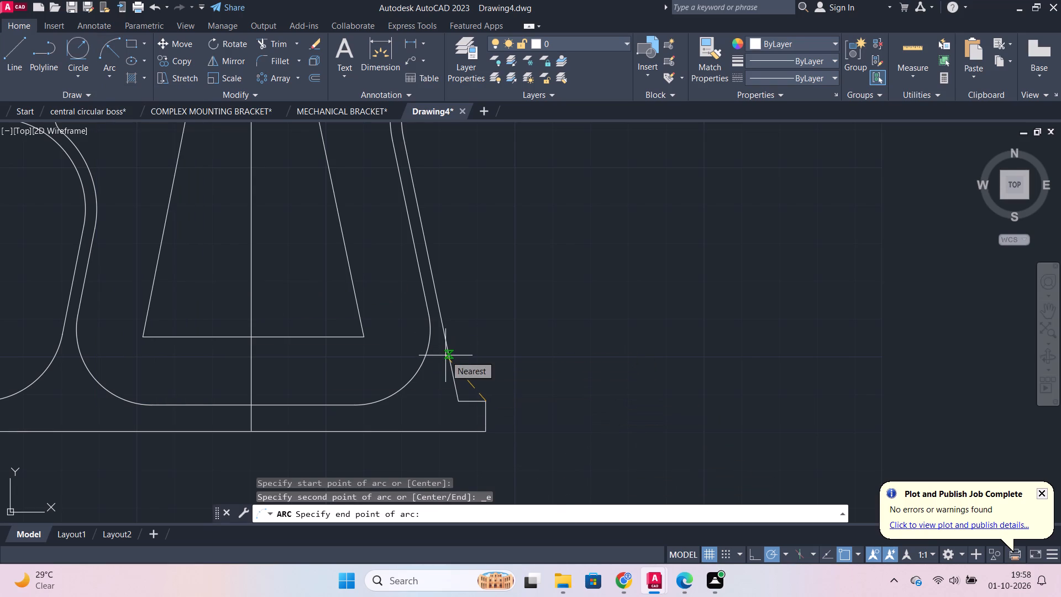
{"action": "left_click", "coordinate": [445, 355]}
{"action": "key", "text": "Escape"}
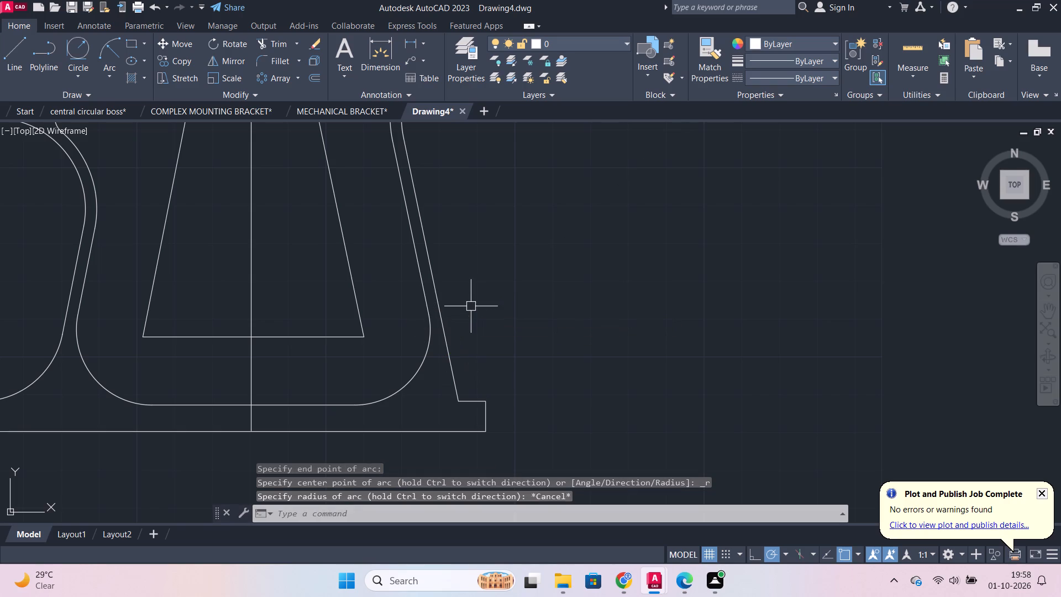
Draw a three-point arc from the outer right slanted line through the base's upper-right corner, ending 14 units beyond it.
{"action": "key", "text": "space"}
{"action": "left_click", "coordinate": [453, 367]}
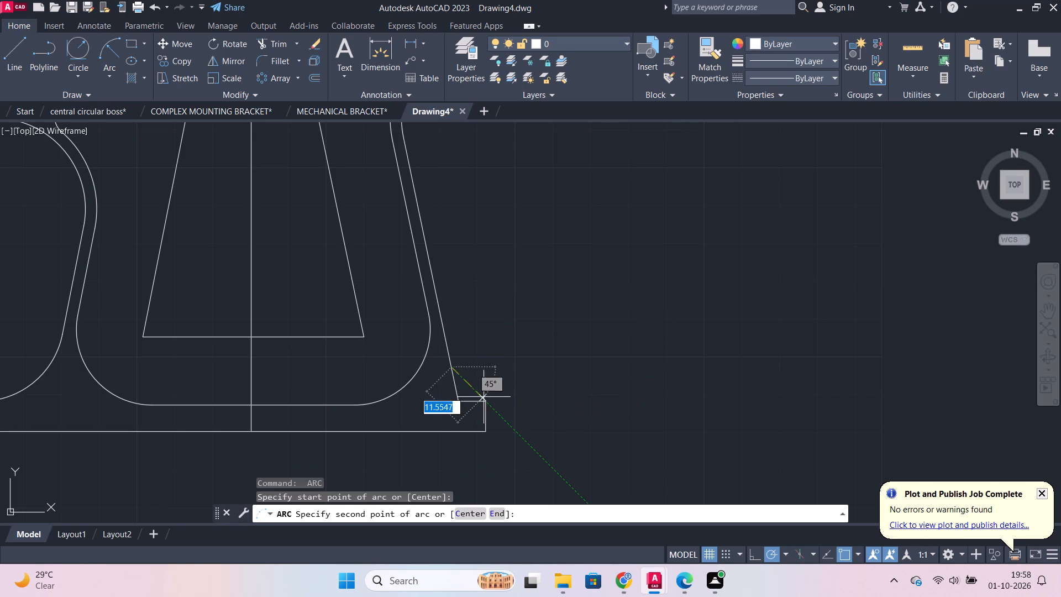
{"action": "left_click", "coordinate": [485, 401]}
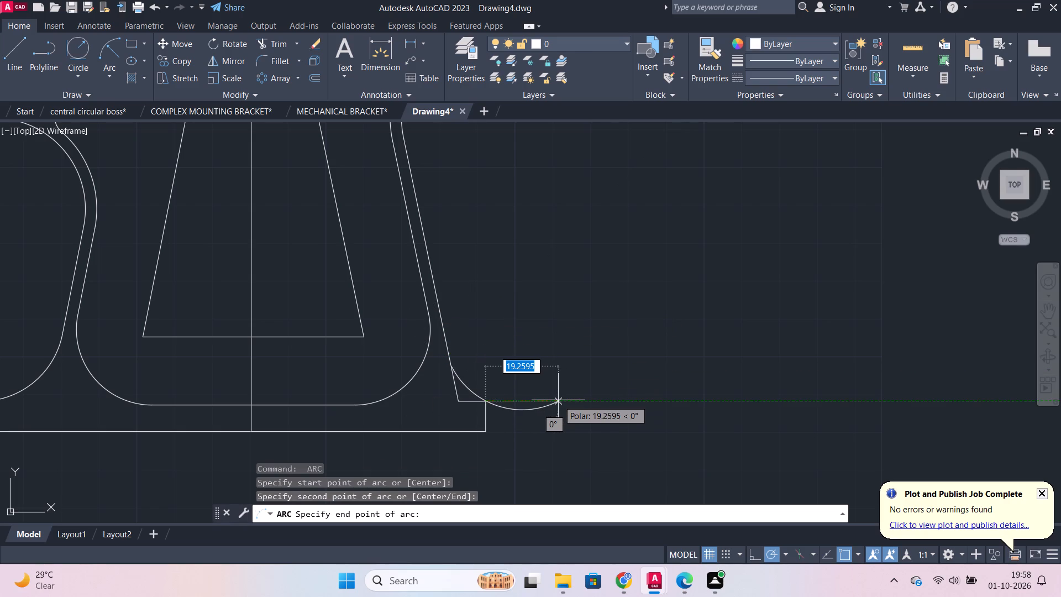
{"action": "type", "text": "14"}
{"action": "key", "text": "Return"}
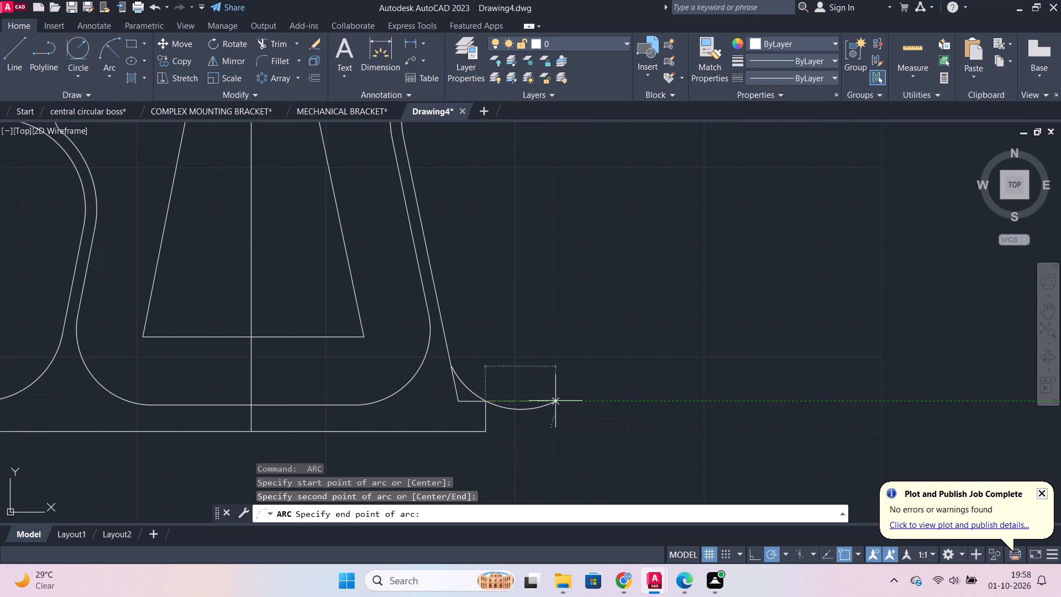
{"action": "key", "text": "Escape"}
Check the radius of the new arc beside the outer right slanted line.
{"action": "left_click", "coordinate": [419, 44]}
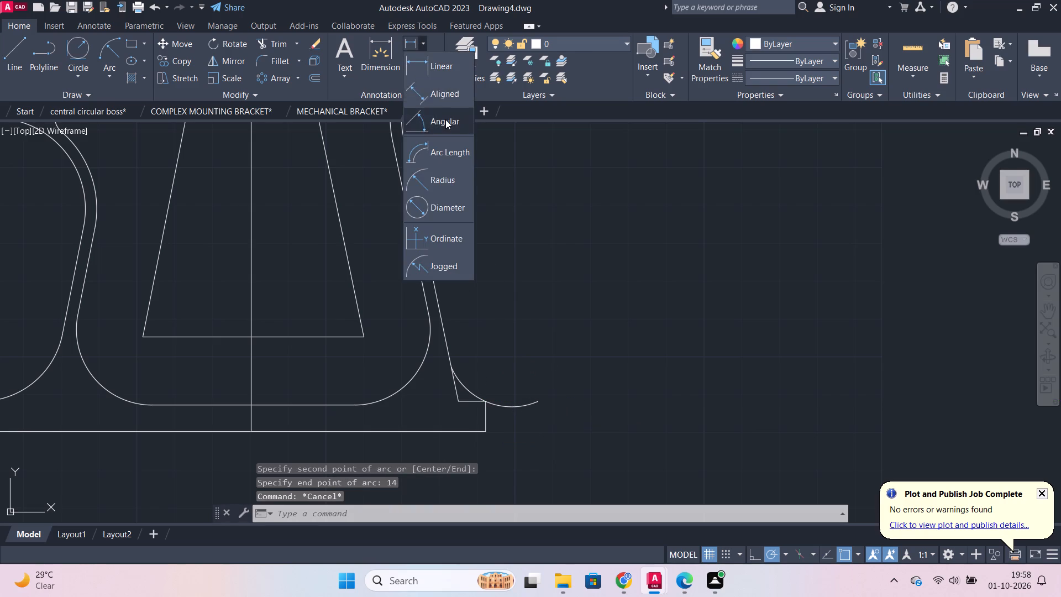
{"action": "left_click", "coordinate": [435, 184]}
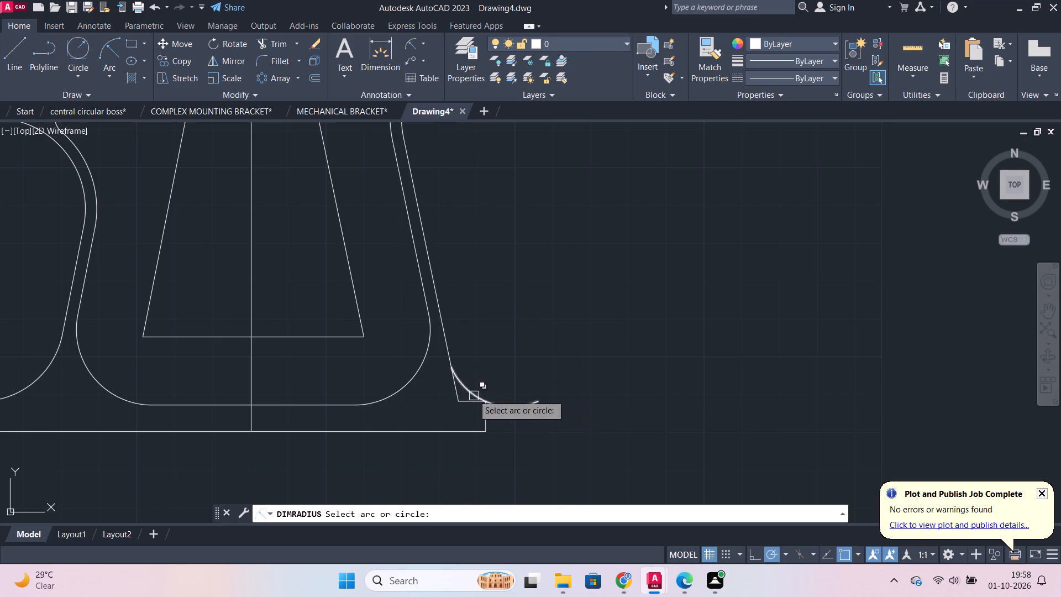
{"action": "left_click", "coordinate": [471, 391]}
{"action": "key", "text": "Escape"}
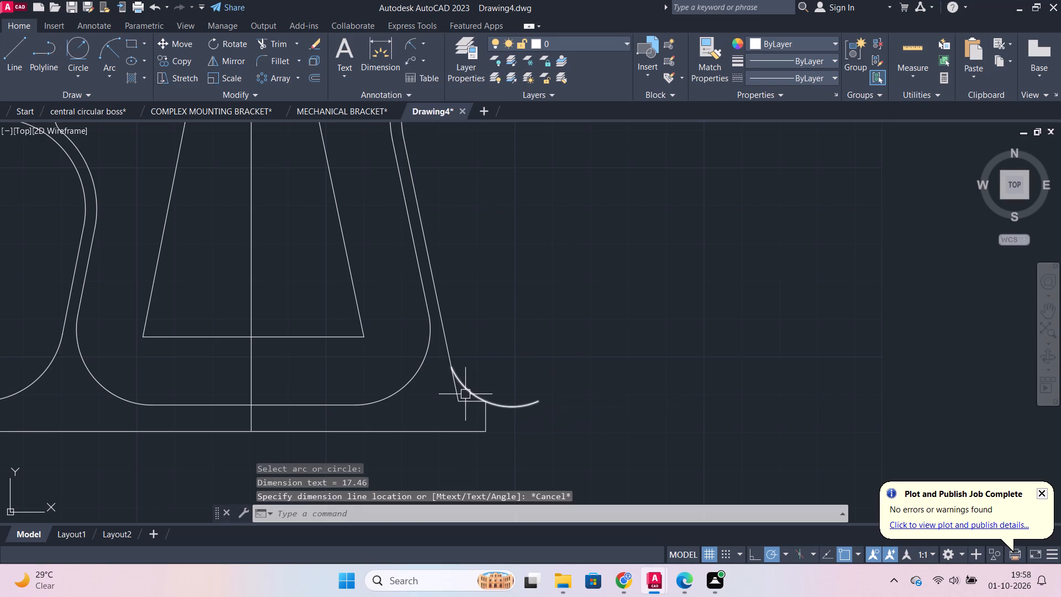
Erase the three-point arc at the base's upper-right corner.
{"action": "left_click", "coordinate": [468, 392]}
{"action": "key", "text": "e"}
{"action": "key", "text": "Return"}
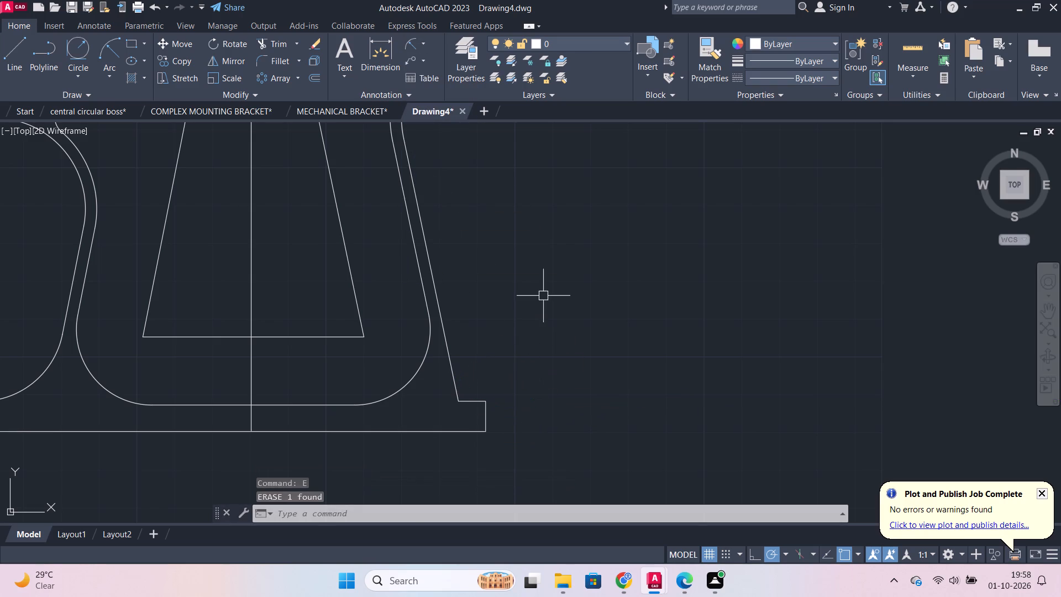
Draw a radius 14 circle tangent to the base's upper-right line and the outer right slanted line.
{"action": "left_click", "coordinate": [80, 53]}
{"action": "scroll", "coordinate": [469, 397], "scroll_direction": "up", "scroll_amount": 2}
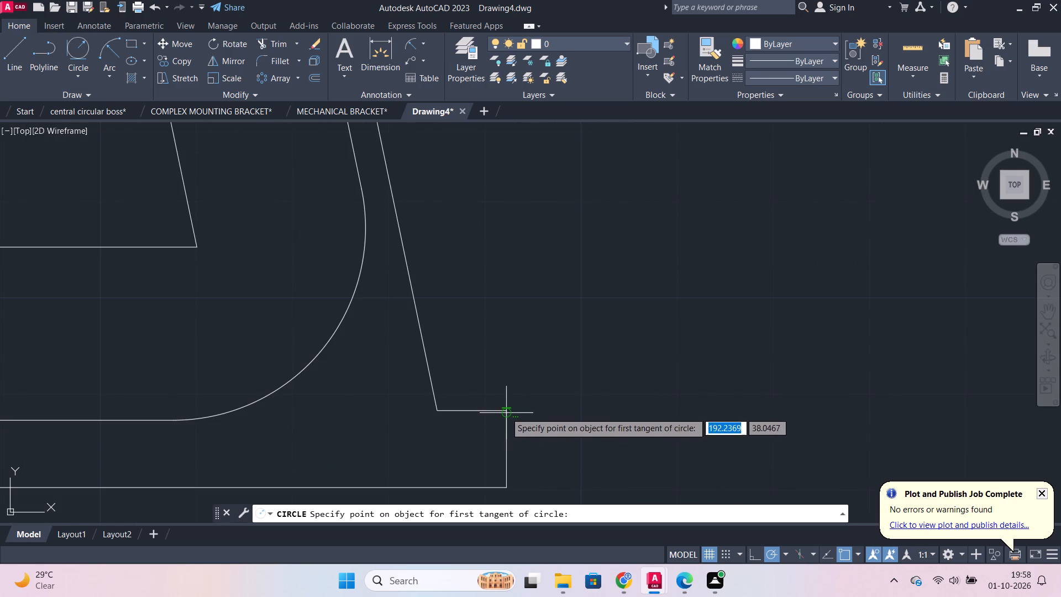
{"action": "left_click", "coordinate": [506, 411]}
{"action": "left_click", "coordinate": [423, 334]}
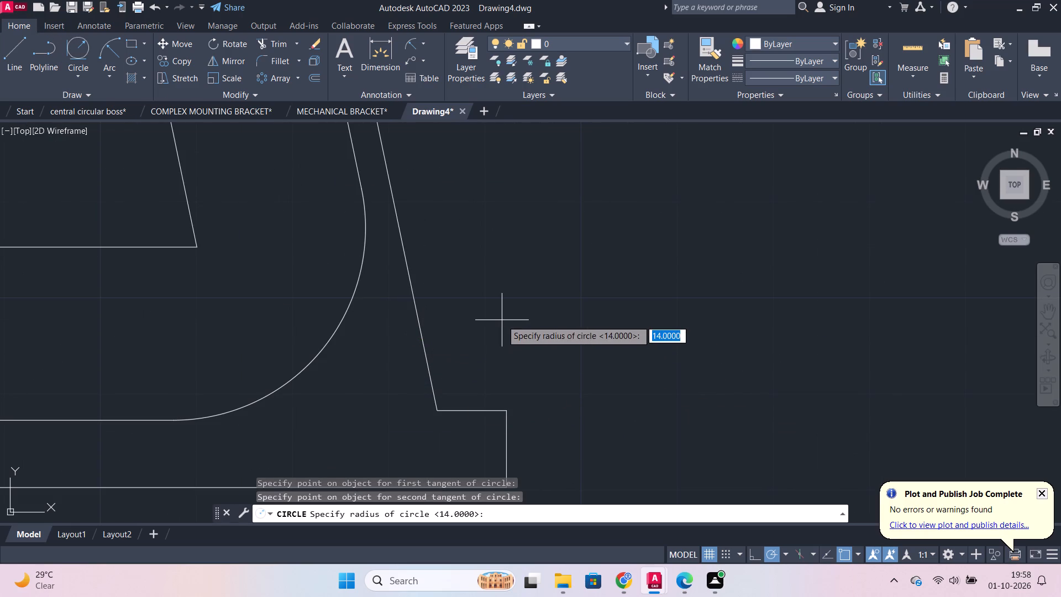
{"action": "key", "text": "Return"}
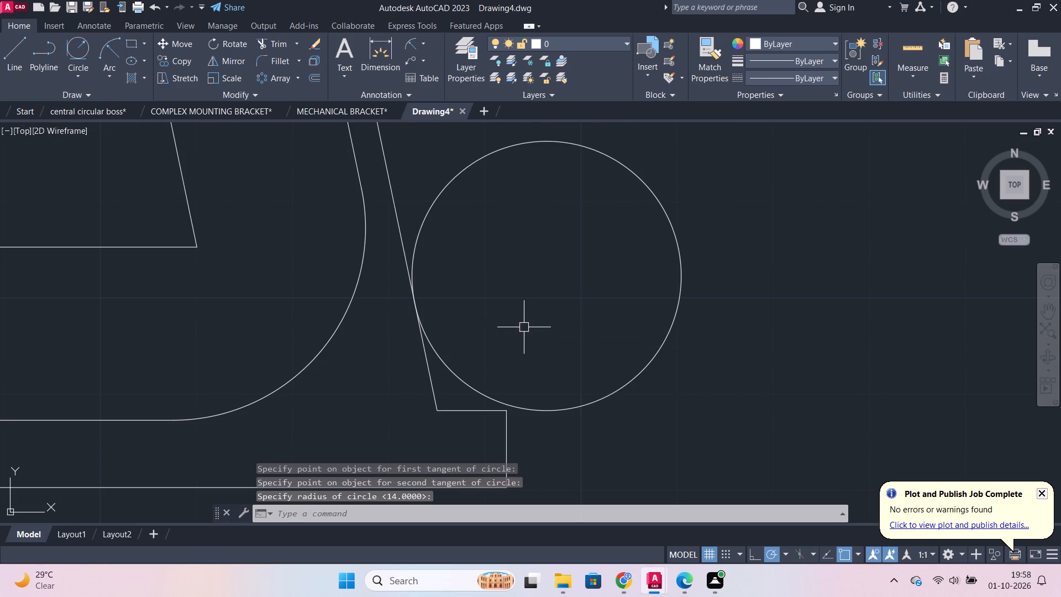
Move the radius 14 circle straight down by about 0.57, using its centre as the base point.
{"action": "left_click", "coordinate": [536, 414]}
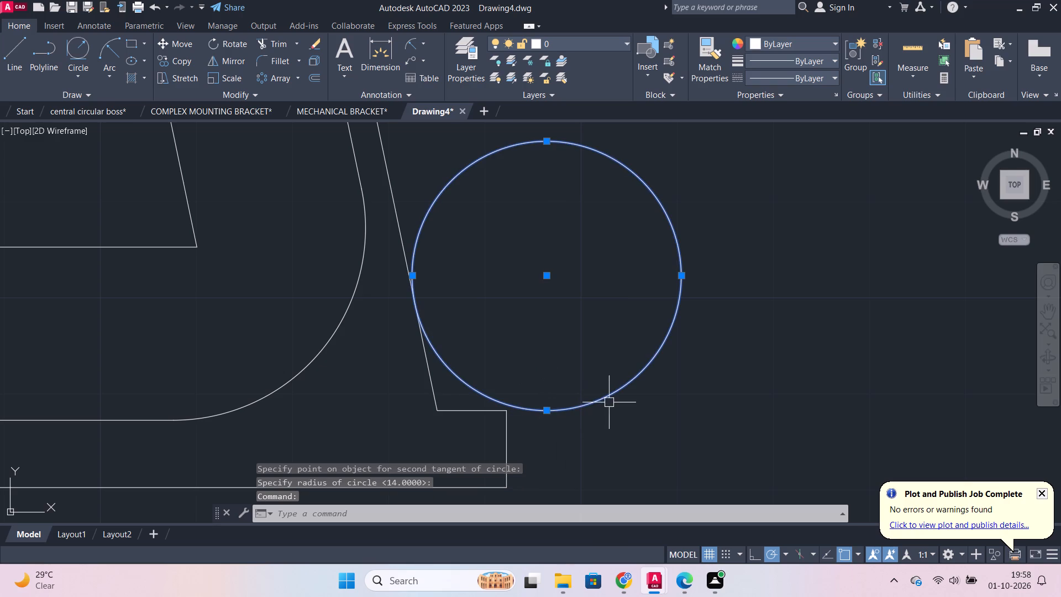
{"action": "key", "text": "m"}
{"action": "key", "text": "Return"}
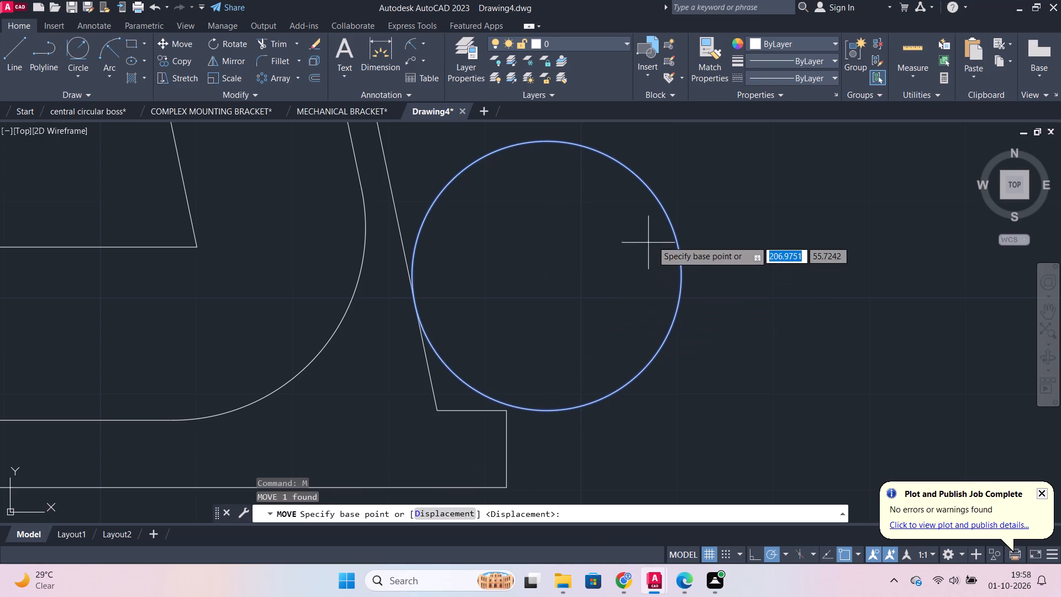
{"action": "left_click", "coordinate": [548, 276]}
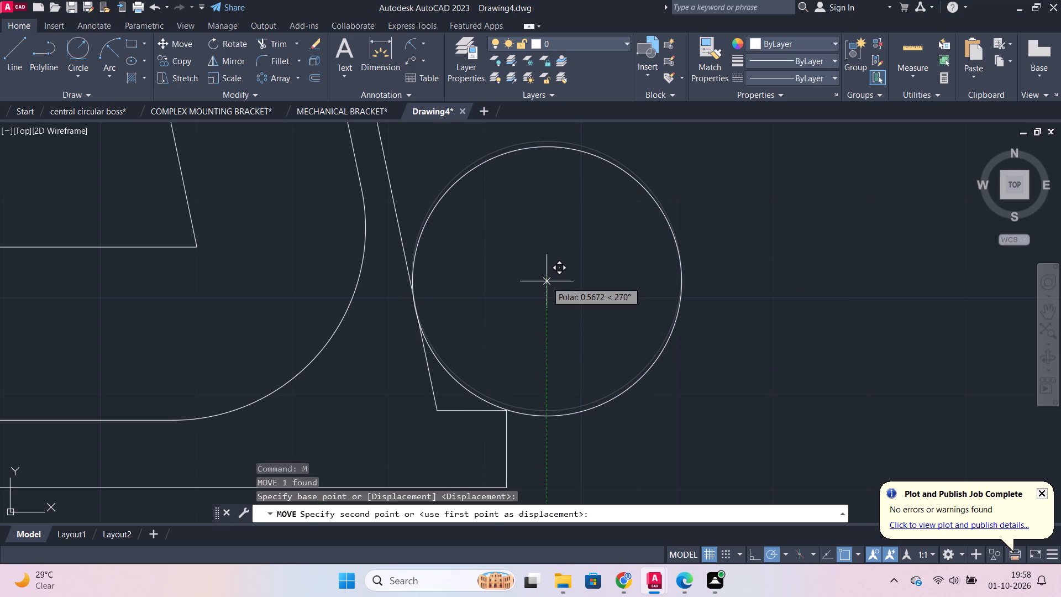
{"action": "left_click", "coordinate": [547, 281]}
Move the radius 14 circle slightly so that its edge passes exactly through the base's upper-right corner.
{"action": "scroll", "coordinate": [512, 404], "scroll_direction": "up", "scroll_amount": 3}
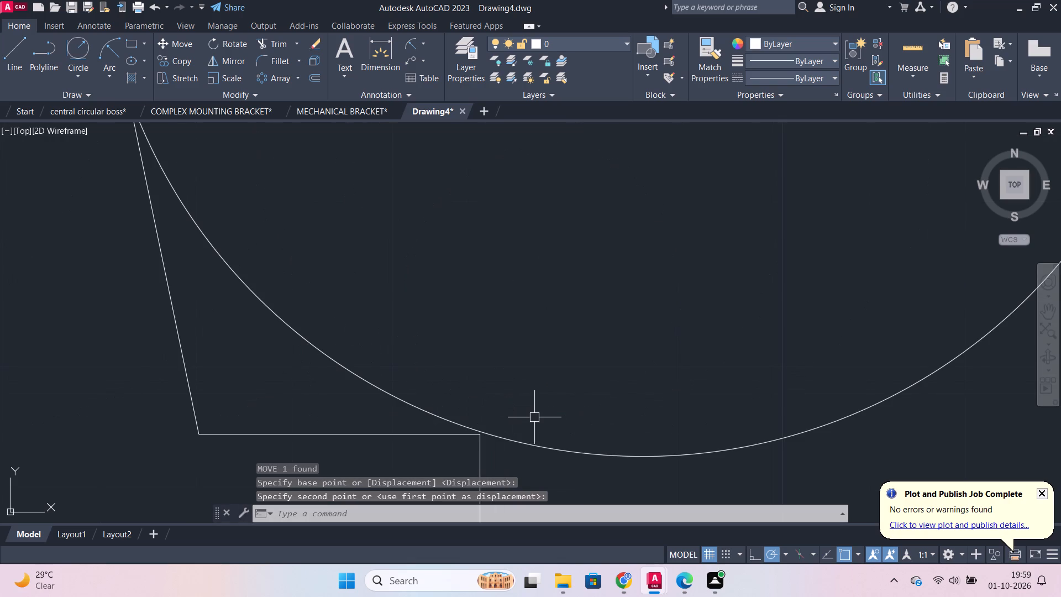
{"action": "left_click", "coordinate": [521, 436]}
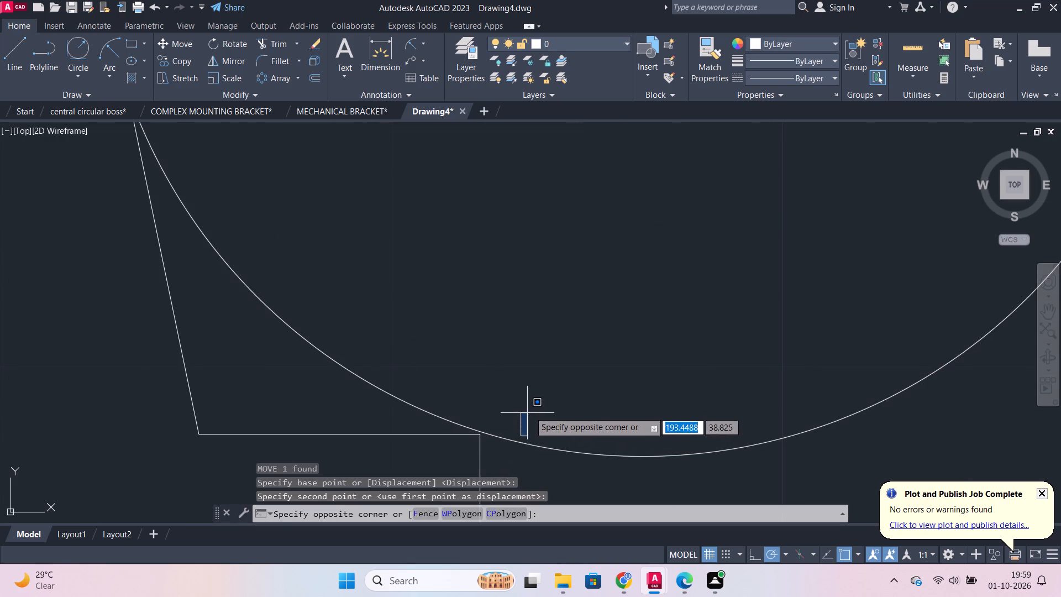
{"action": "key", "text": "Escape"}
{"action": "left_click", "coordinate": [510, 438]}
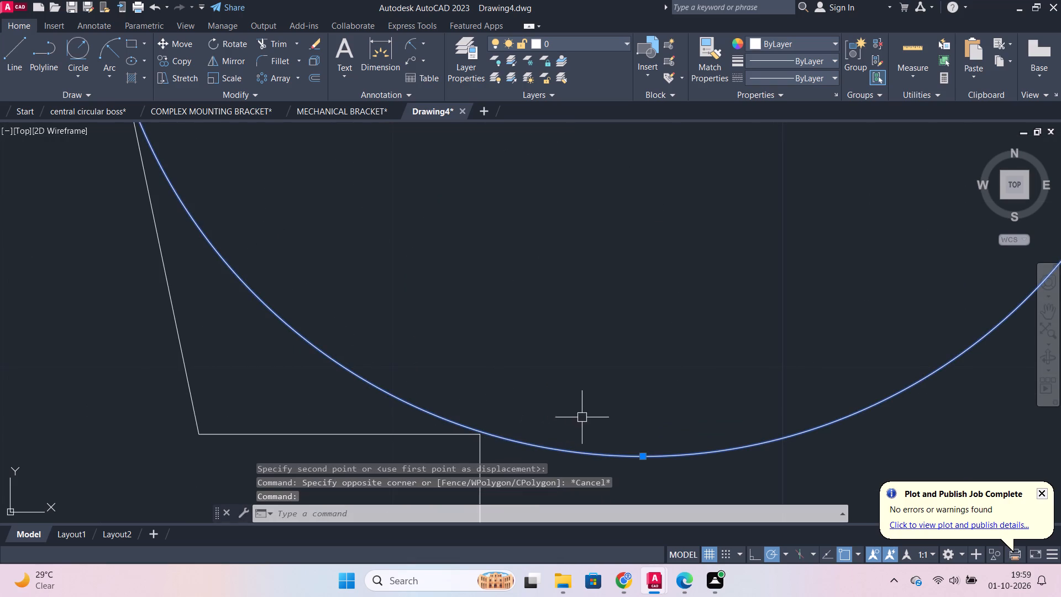
{"action": "key", "text": "m"}
{"action": "key", "text": "Return"}
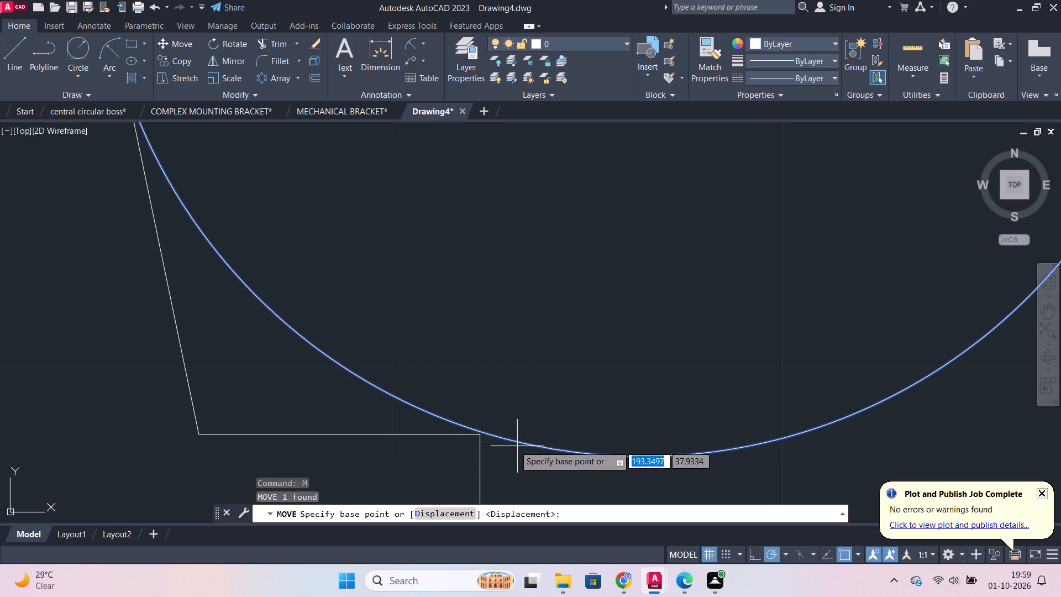
{"action": "scroll", "coordinate": [484, 436], "scroll_direction": "up", "scroll_amount": 3}
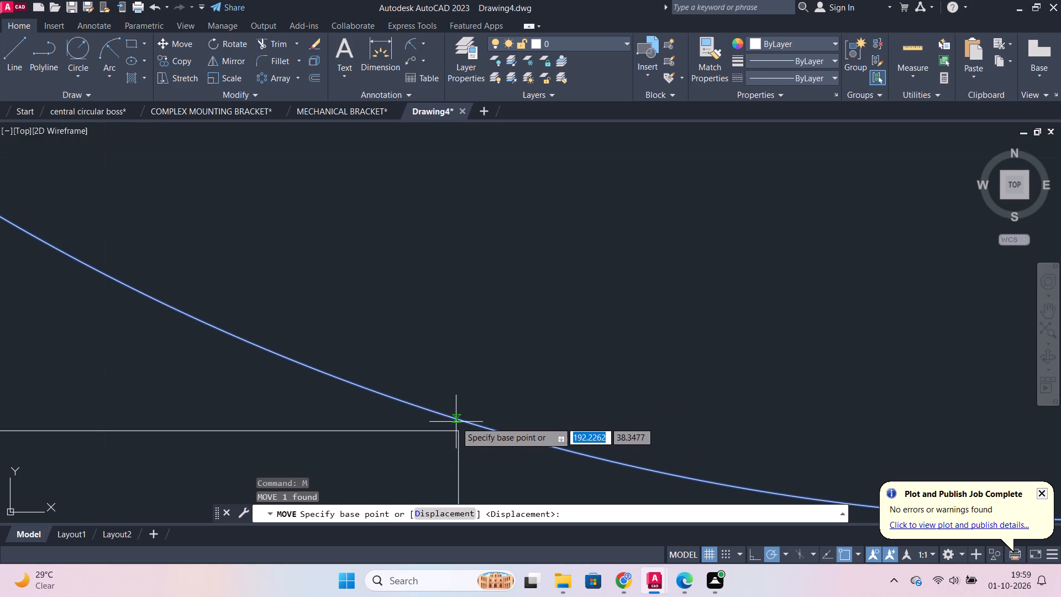
{"action": "left_click", "coordinate": [461, 422]}
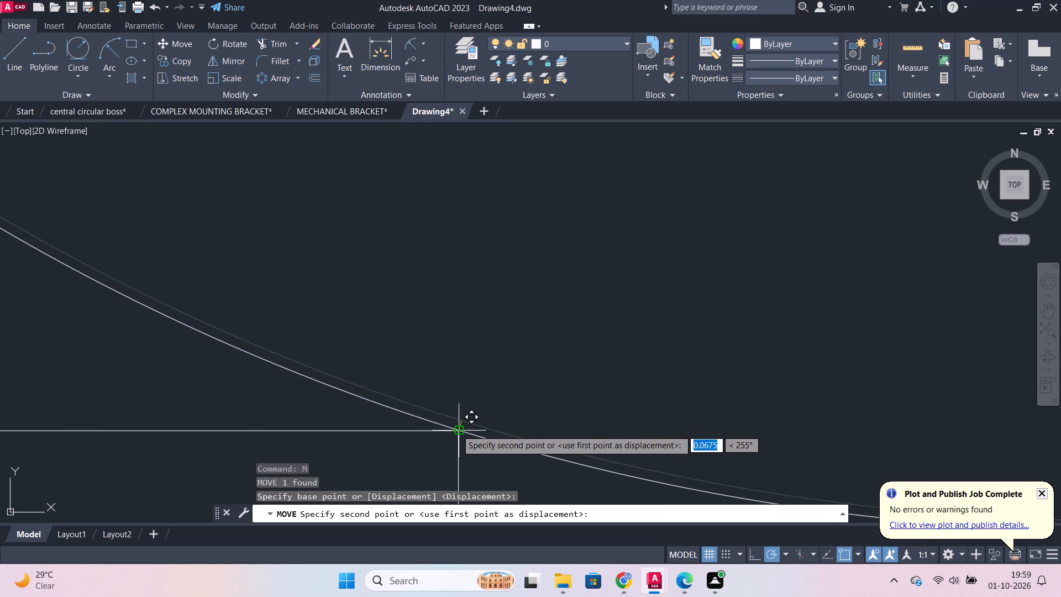
{"action": "left_click", "coordinate": [456, 430]}
Trim the circle, the slanted line's lower end and the base's upper-right line, leaving only the concave arc joining side and base.
{"action": "scroll", "coordinate": [489, 376], "scroll_direction": "down", "scroll_amount": 6}
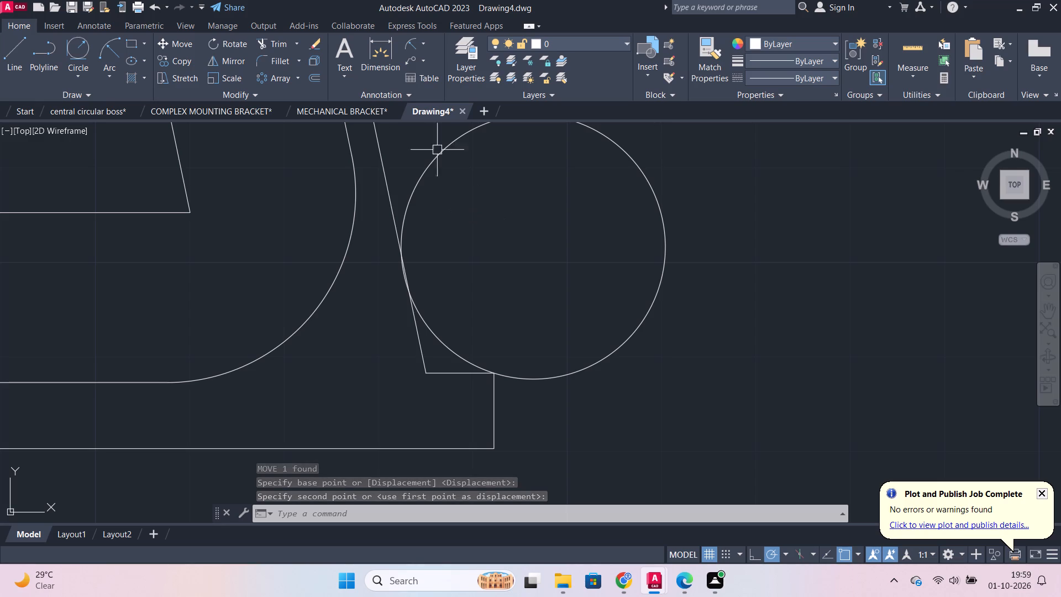
{"action": "key", "text": "t"}
{"action": "key", "text": "r"}
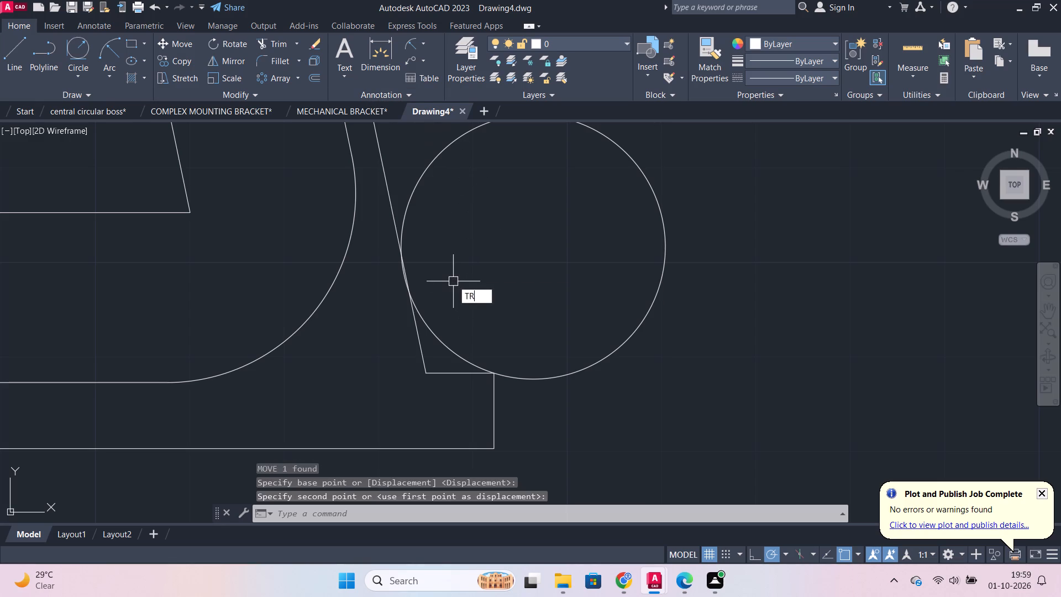
{"action": "key", "text": "Return"}
{"action": "left_click", "coordinate": [516, 383]}
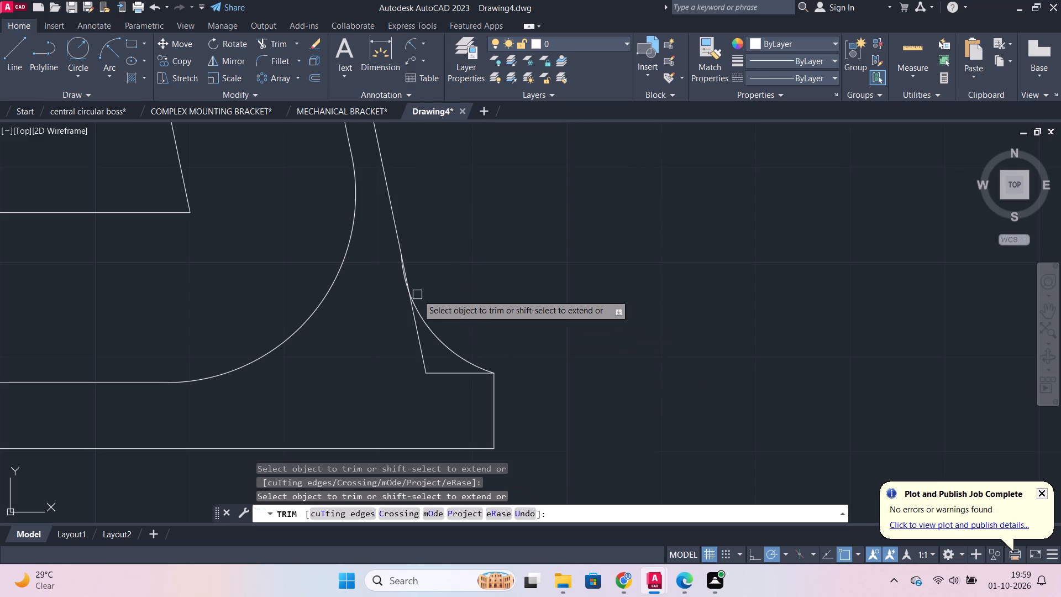
{"action": "scroll", "coordinate": [414, 290], "scroll_direction": "up", "scroll_amount": 2}
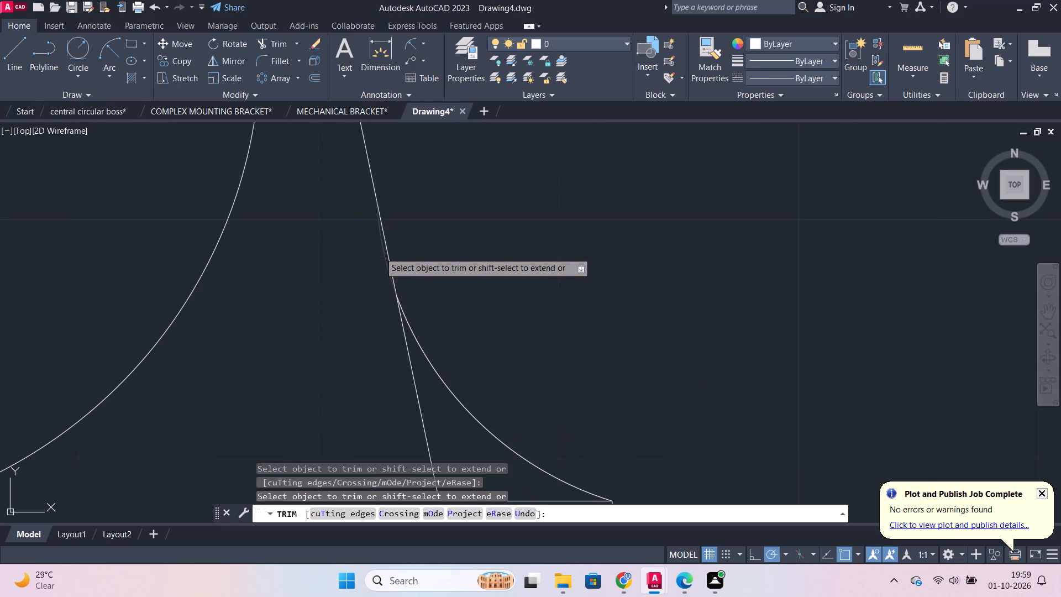
{"action": "left_click", "coordinate": [380, 252]}
{"action": "scroll", "coordinate": [490, 331], "scroll_direction": "down", "scroll_amount": 3}
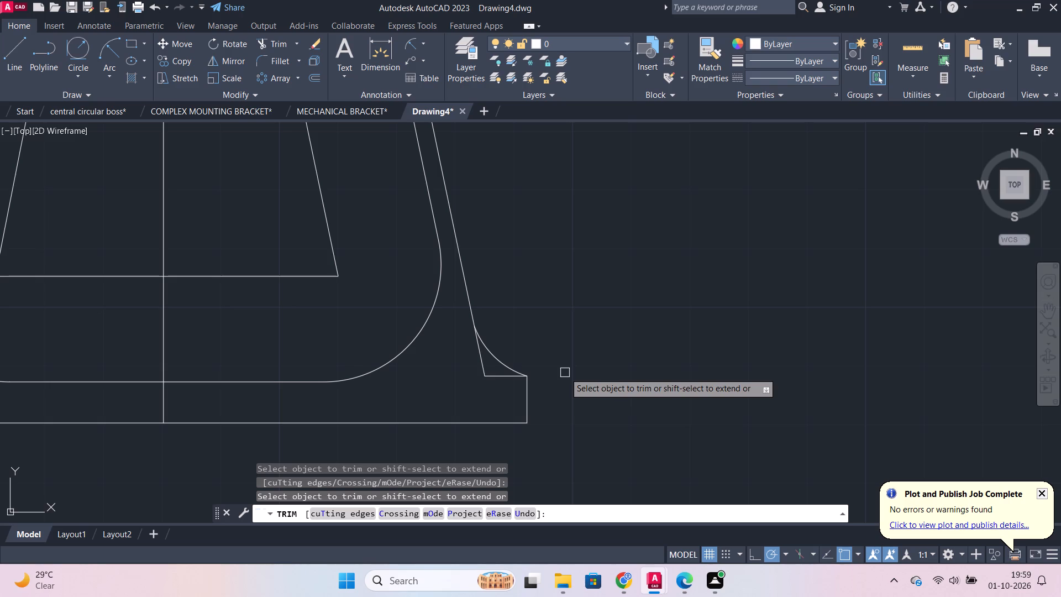
{"action": "left_click", "coordinate": [479, 373]}
{"action": "left_click", "coordinate": [499, 379]}
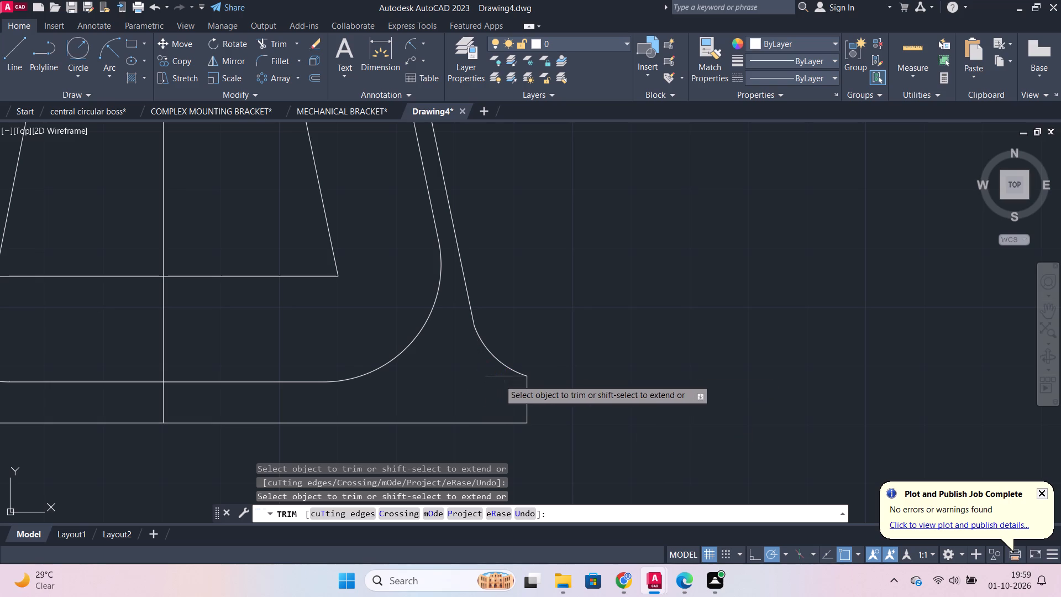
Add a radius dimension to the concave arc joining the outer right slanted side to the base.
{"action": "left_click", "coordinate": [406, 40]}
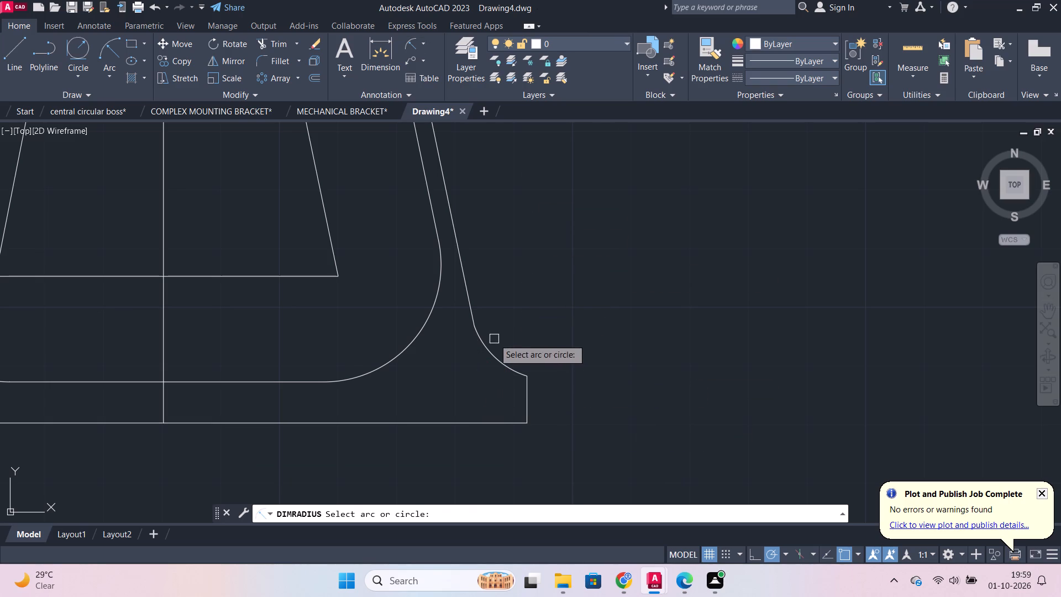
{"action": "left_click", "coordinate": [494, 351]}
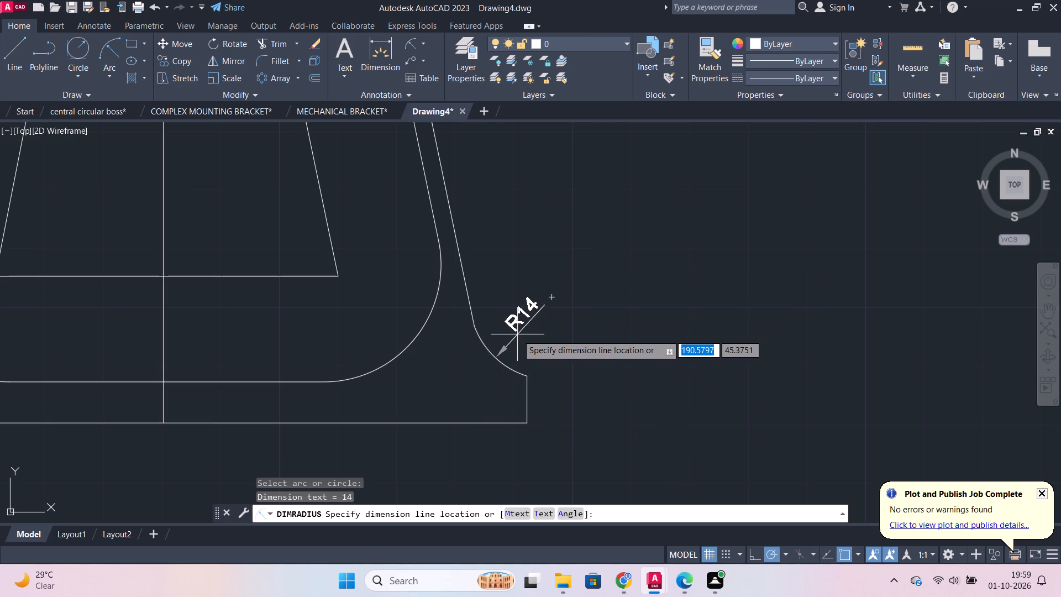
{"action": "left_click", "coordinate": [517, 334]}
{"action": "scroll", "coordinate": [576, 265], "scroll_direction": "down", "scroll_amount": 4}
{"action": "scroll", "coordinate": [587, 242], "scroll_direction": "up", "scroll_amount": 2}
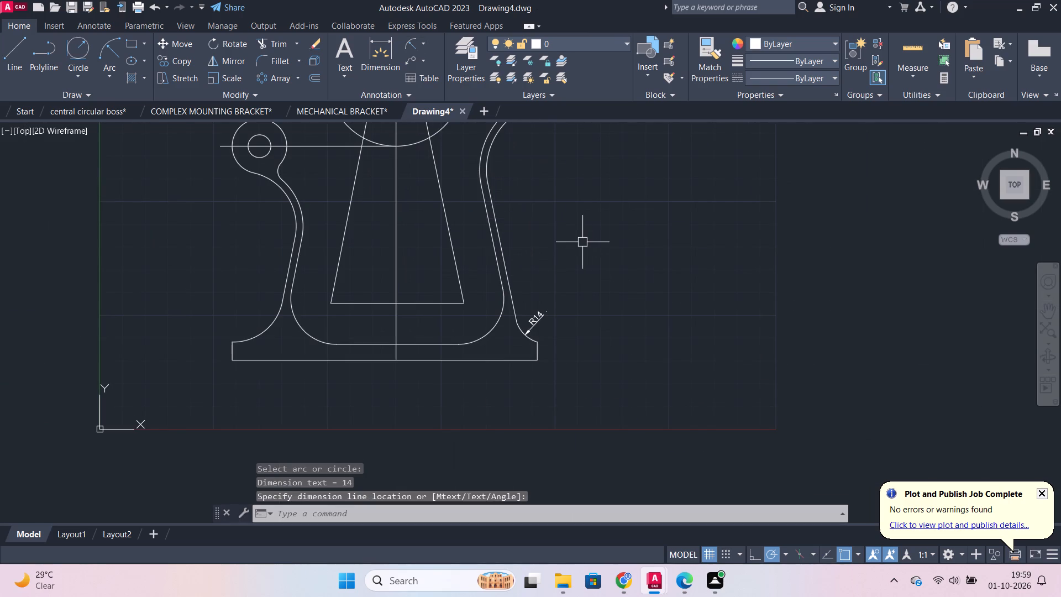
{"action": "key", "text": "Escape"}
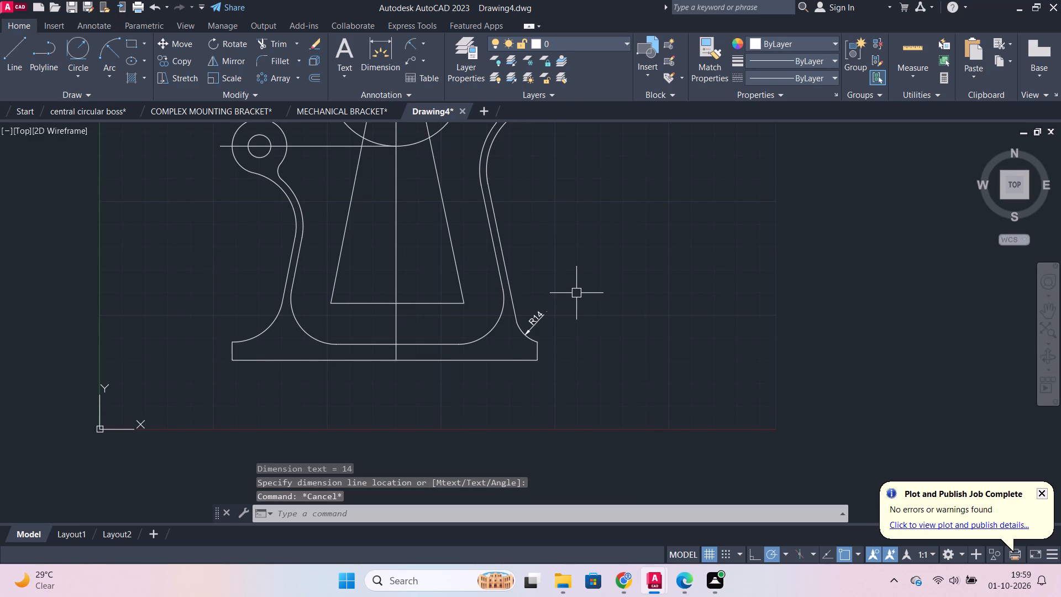
Modify the ISO-25 dimension style to use an arrow size of 3 and a text height of 4.5.
{"action": "key", "text": "d"}
{"action": "key", "text": "Return"}
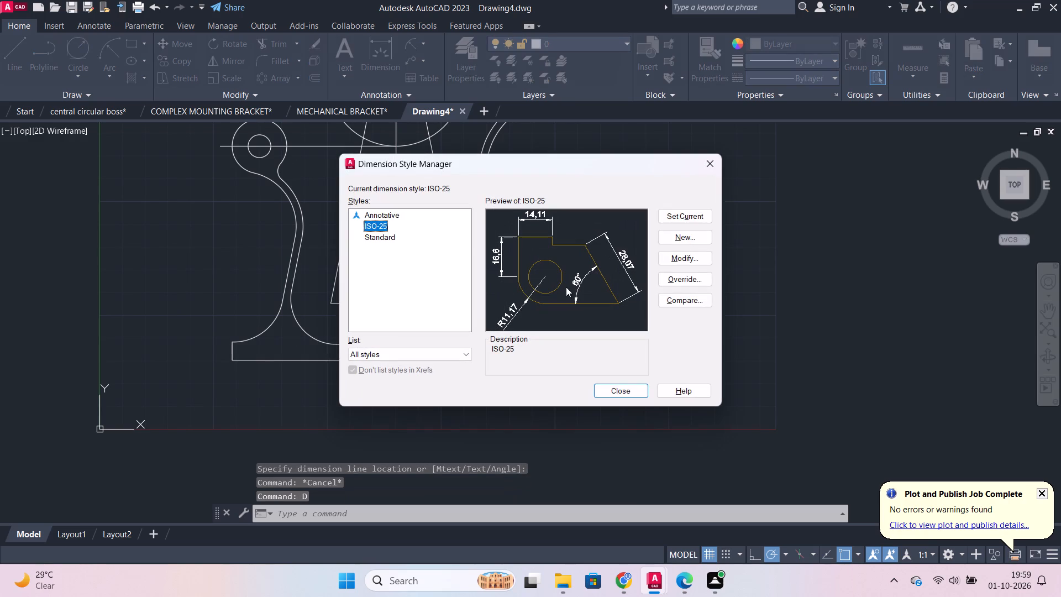
{"action": "left_click", "coordinate": [674, 254]}
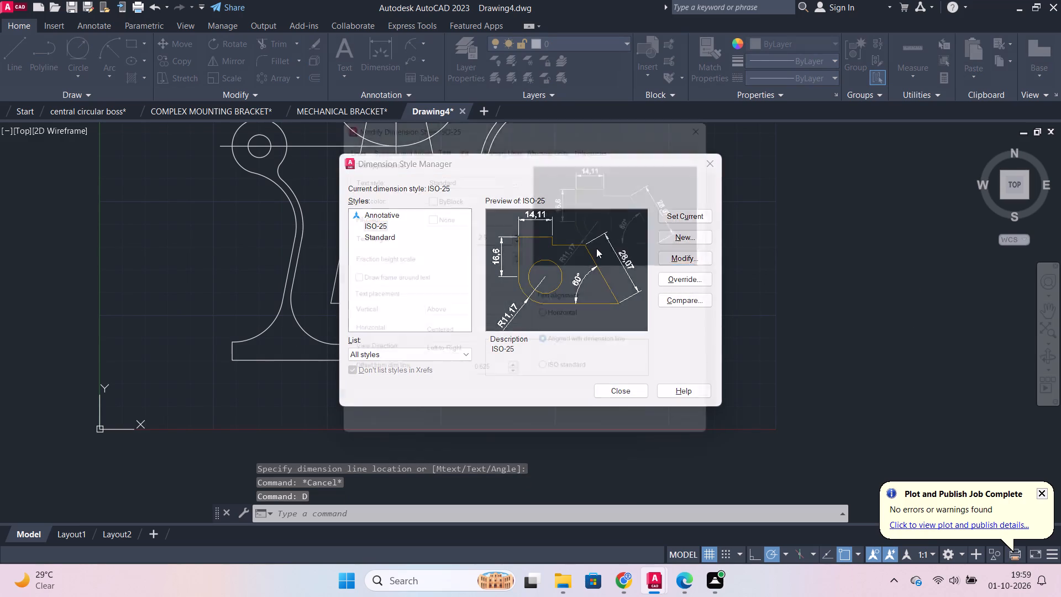
{"action": "left_click", "coordinate": [382, 135]}
{"action": "left_click_drag", "start_coordinate": [376, 269], "coordinate": [374, 269]}
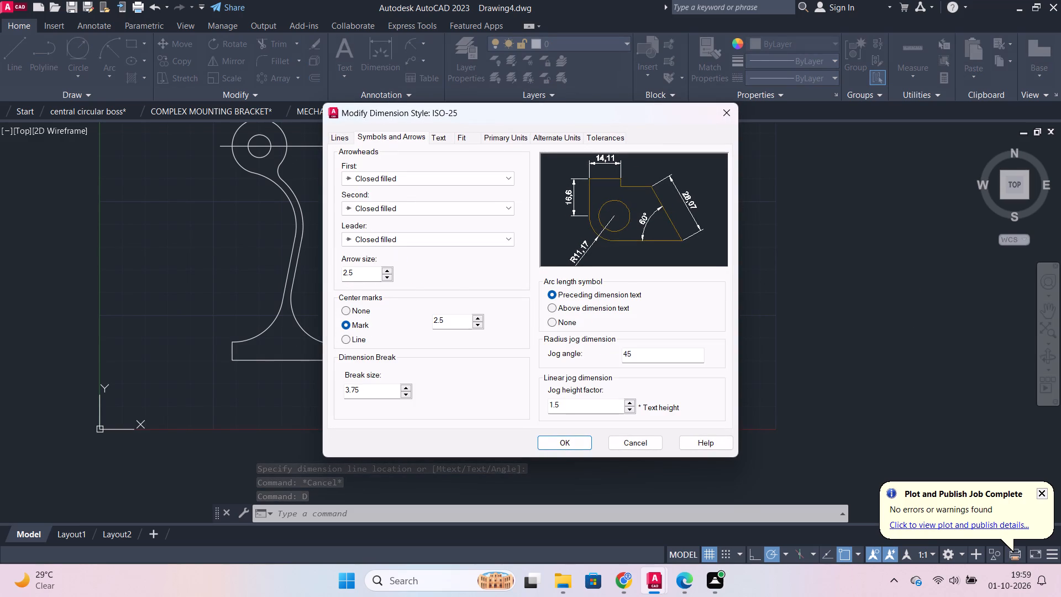
{"action": "left_click_drag", "start_coordinate": [374, 269], "coordinate": [325, 273]}
{"action": "key", "text": "3"}
{"action": "key", "text": "Return"}
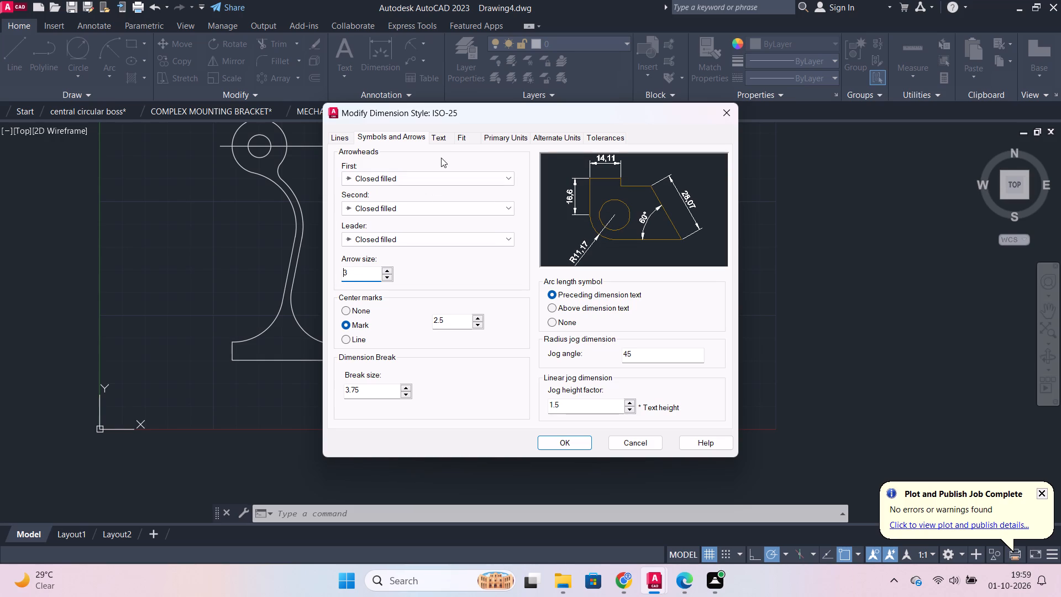
{"action": "left_click", "coordinate": [441, 135]}
{"action": "left_click_drag", "start_coordinate": [496, 232], "coordinate": [452, 234]}
{"action": "type", "text": "4.5"}
{"action": "key", "text": "Return"}
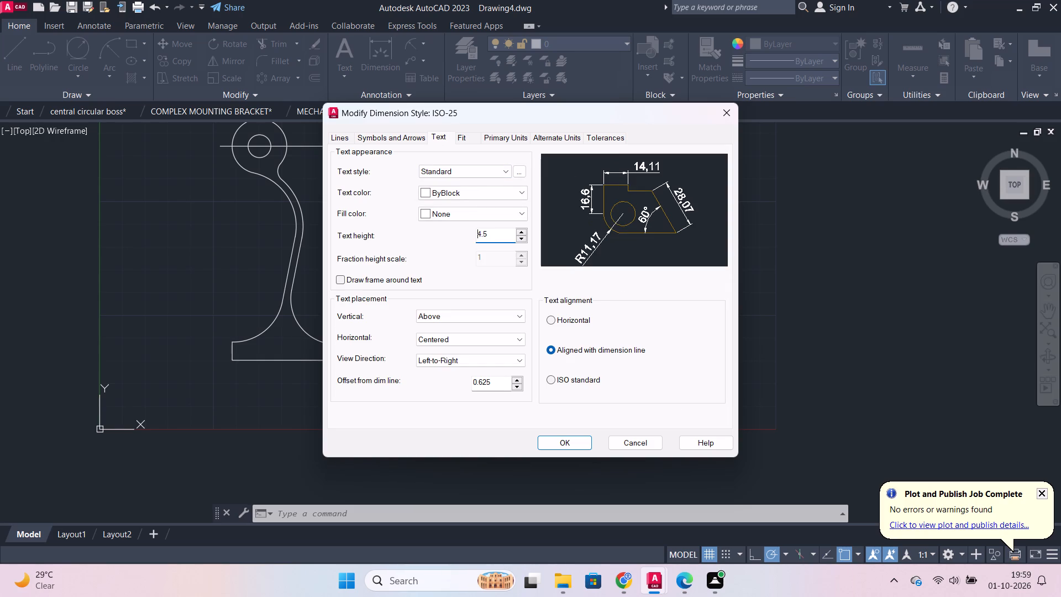
Set the style's linear dimension precision to 0 and its text alignment to ISO standard.
{"action": "left_click", "coordinate": [401, 140]}
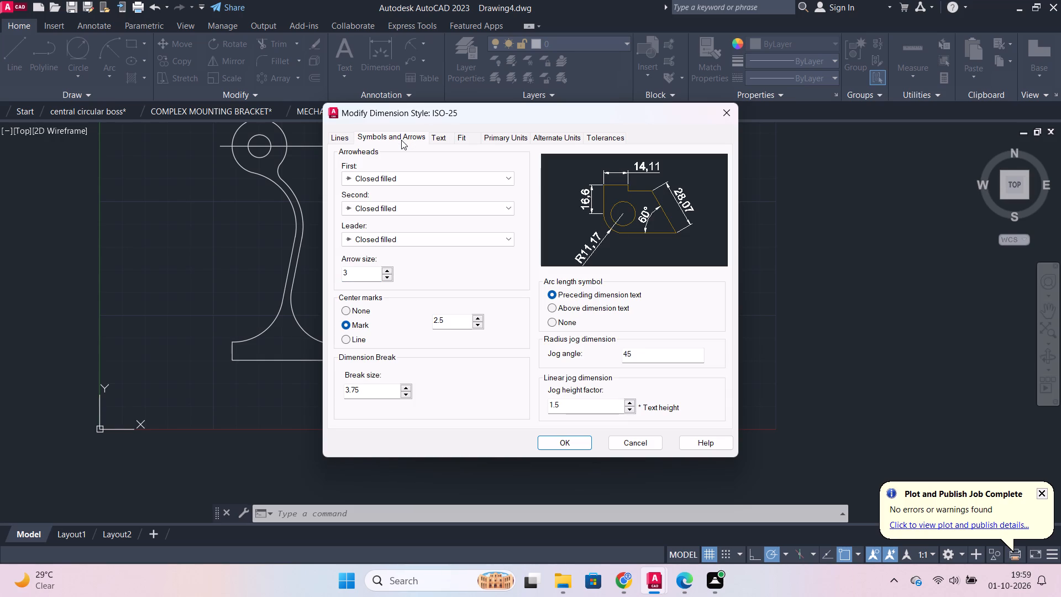
{"action": "left_click", "coordinate": [500, 143]}
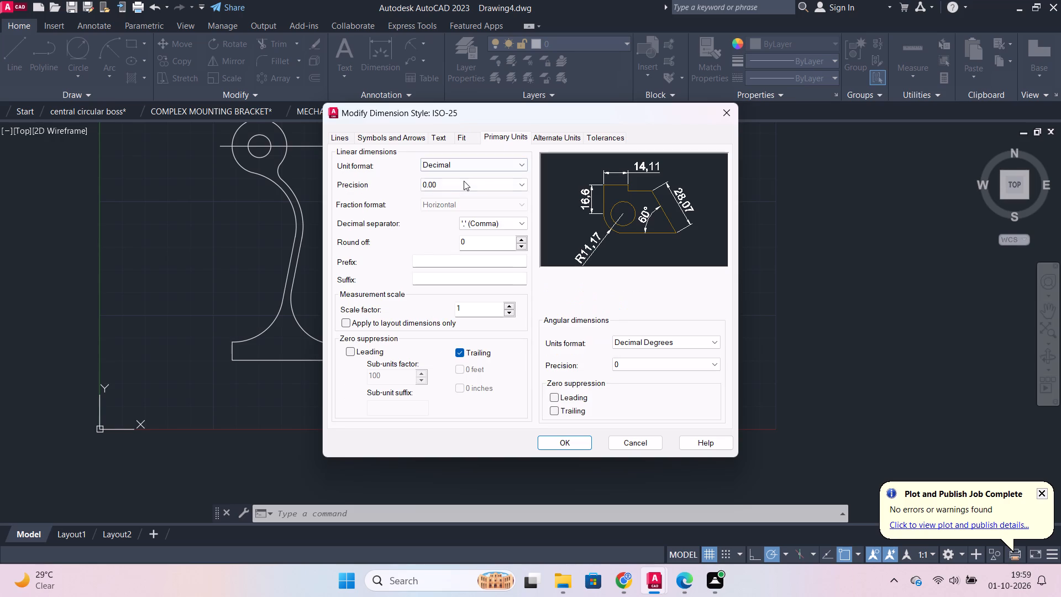
{"action": "left_click", "coordinate": [464, 181]}
{"action": "left_click", "coordinate": [438, 196]}
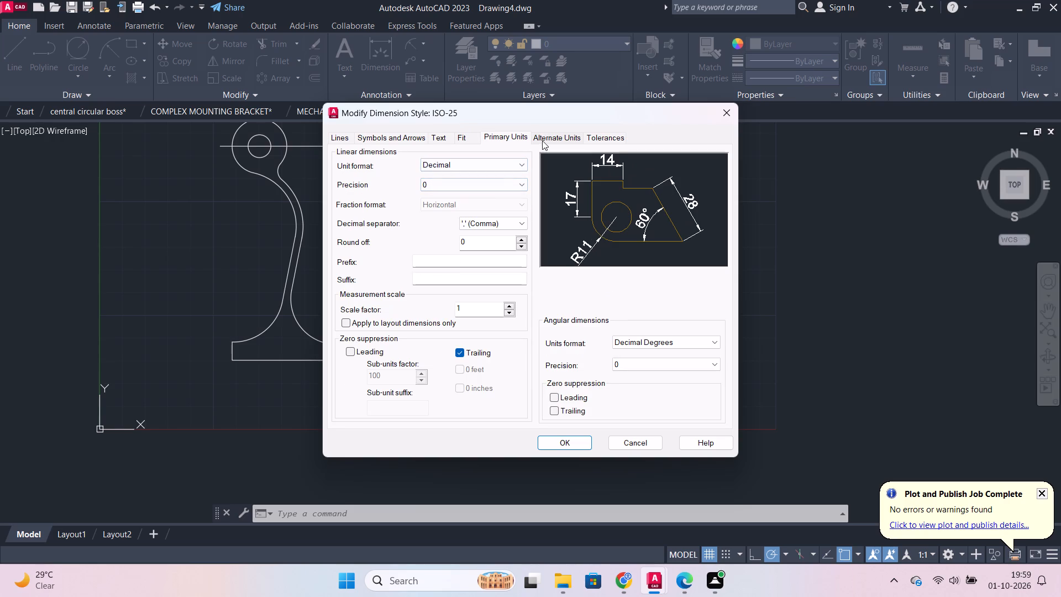
{"action": "left_click", "coordinate": [465, 141]}
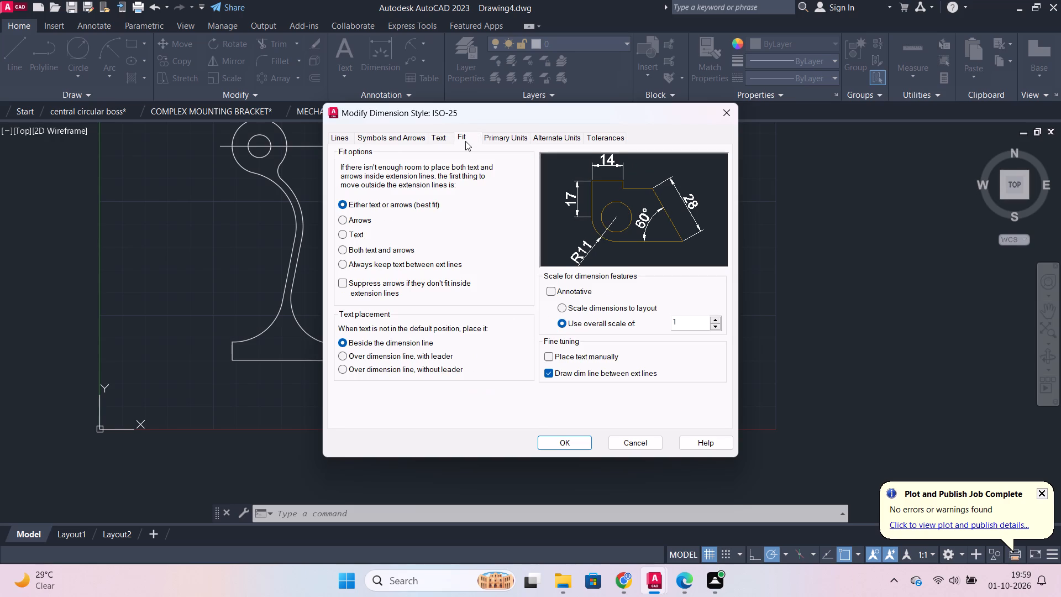
{"action": "left_click", "coordinate": [444, 138]}
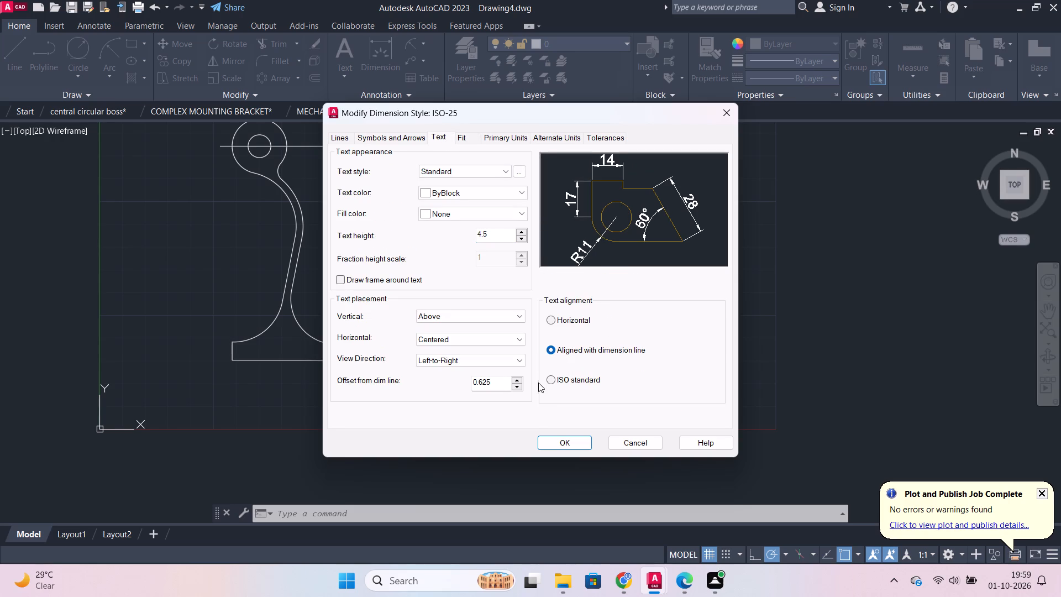
{"action": "left_click", "coordinate": [546, 381]}
{"action": "left_click", "coordinate": [547, 380]}
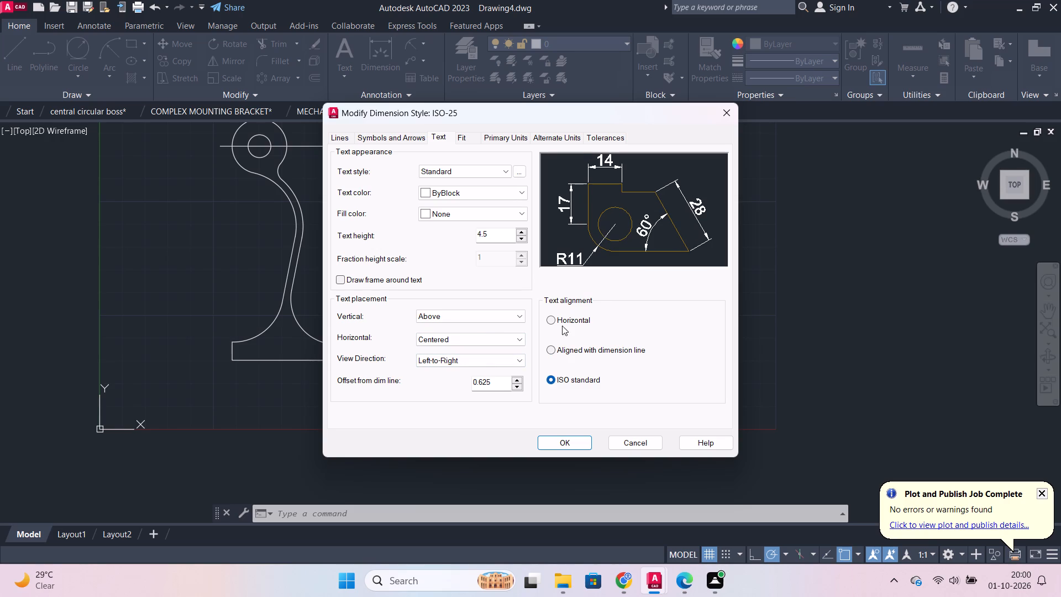
Turn off drawing the dimension line between extension lines, apply the changes to ISO-25 and set it as the current style.
{"action": "left_click", "coordinate": [507, 141]}
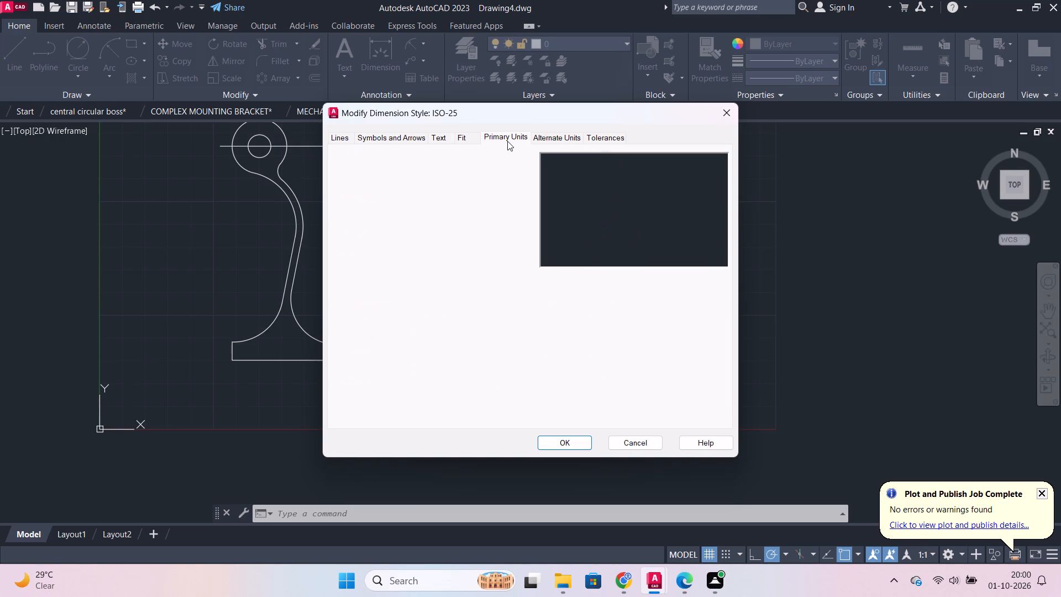
{"action": "left_click", "coordinate": [548, 135]}
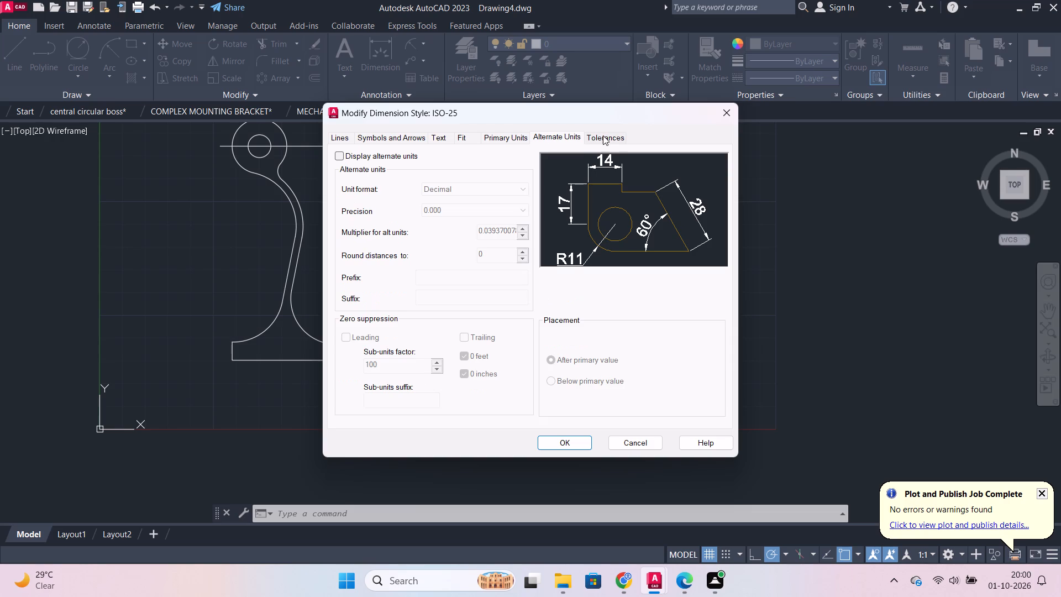
{"action": "left_click", "coordinate": [603, 135]}
{"action": "left_click", "coordinate": [440, 140]}
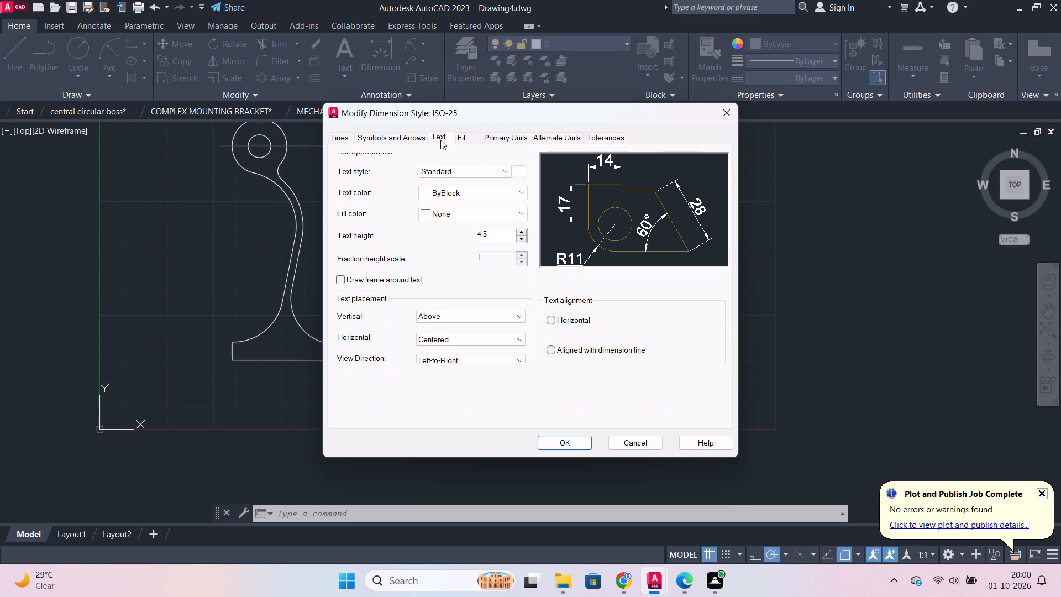
{"action": "left_click", "coordinate": [459, 136]}
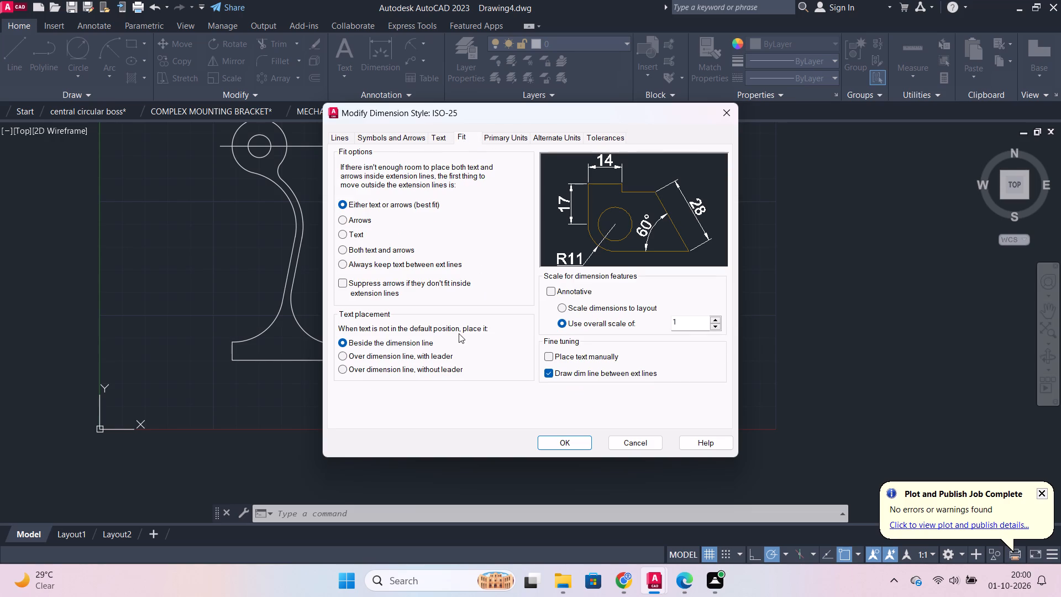
{"action": "left_click", "coordinate": [548, 376]}
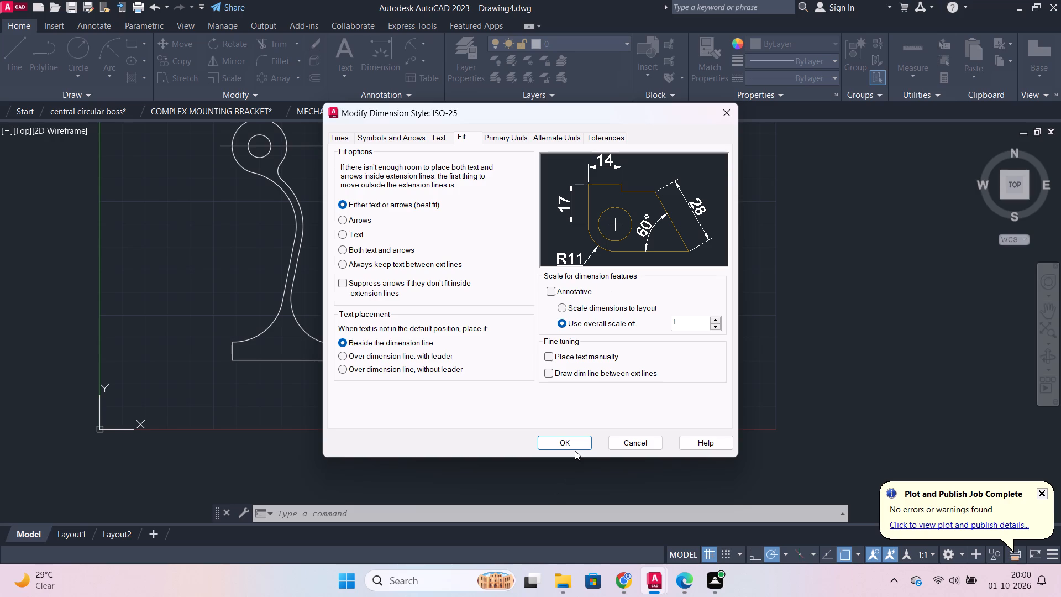
{"action": "left_click", "coordinate": [575, 447]}
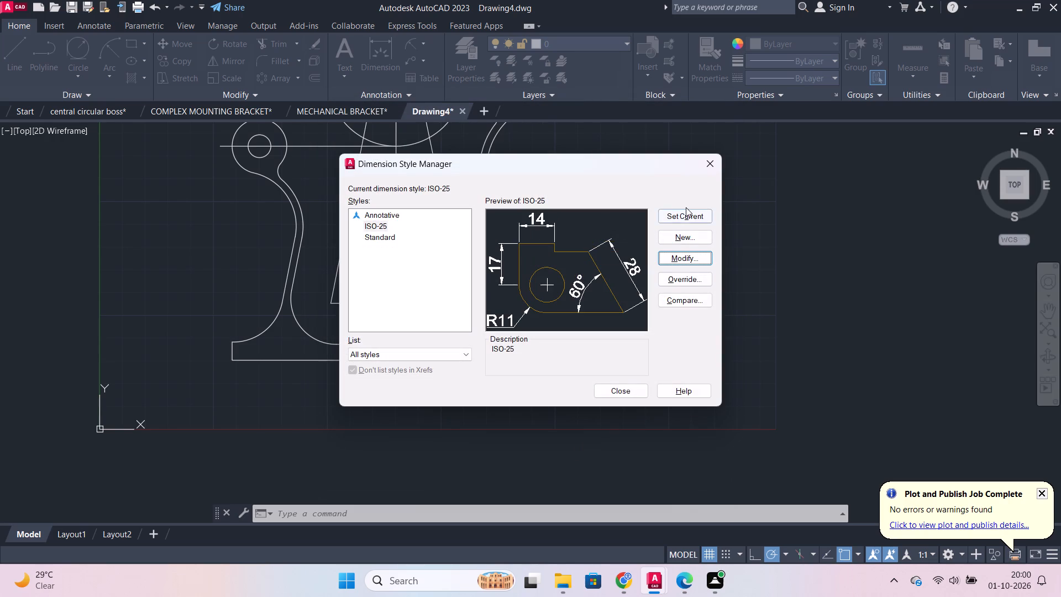
{"action": "left_click", "coordinate": [687, 212]}
{"action": "left_click", "coordinate": [643, 394]}
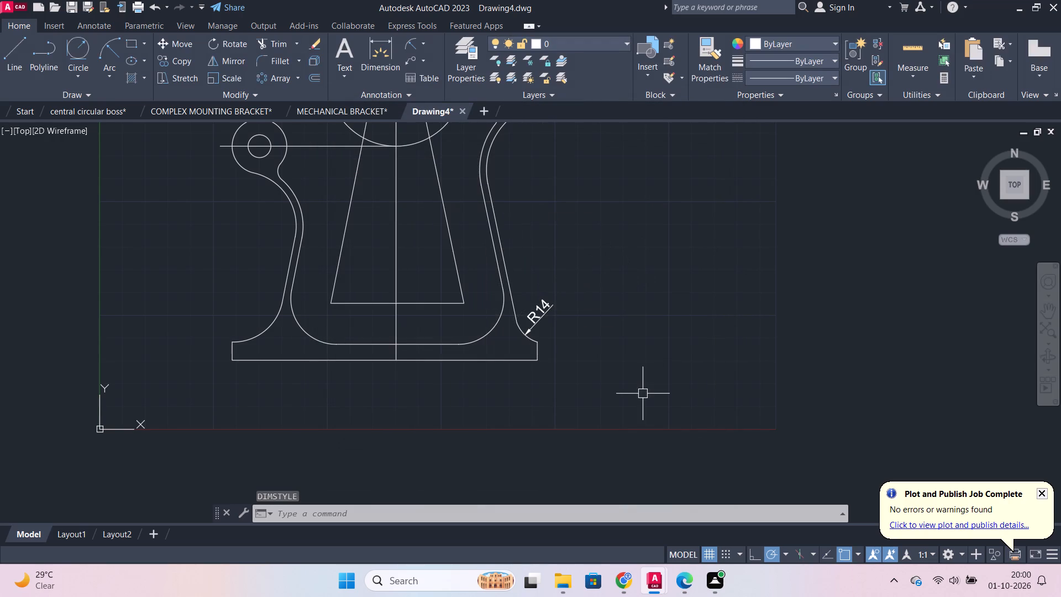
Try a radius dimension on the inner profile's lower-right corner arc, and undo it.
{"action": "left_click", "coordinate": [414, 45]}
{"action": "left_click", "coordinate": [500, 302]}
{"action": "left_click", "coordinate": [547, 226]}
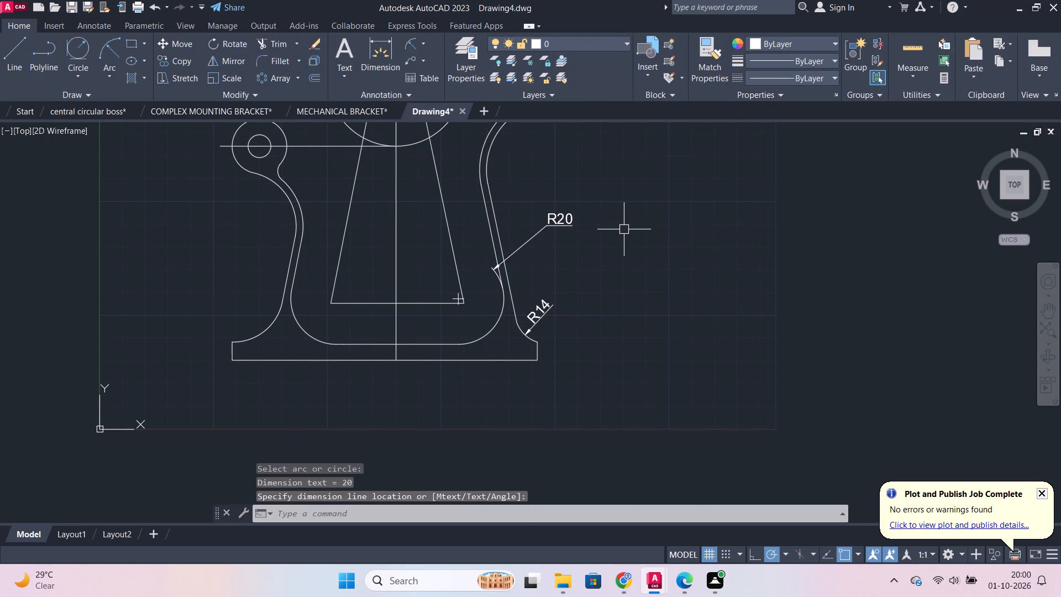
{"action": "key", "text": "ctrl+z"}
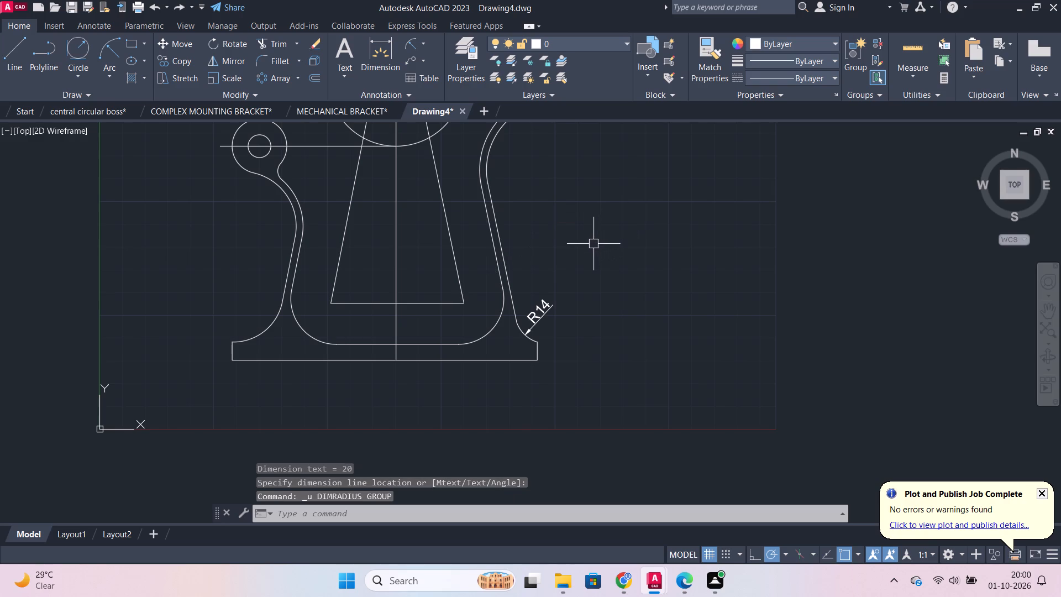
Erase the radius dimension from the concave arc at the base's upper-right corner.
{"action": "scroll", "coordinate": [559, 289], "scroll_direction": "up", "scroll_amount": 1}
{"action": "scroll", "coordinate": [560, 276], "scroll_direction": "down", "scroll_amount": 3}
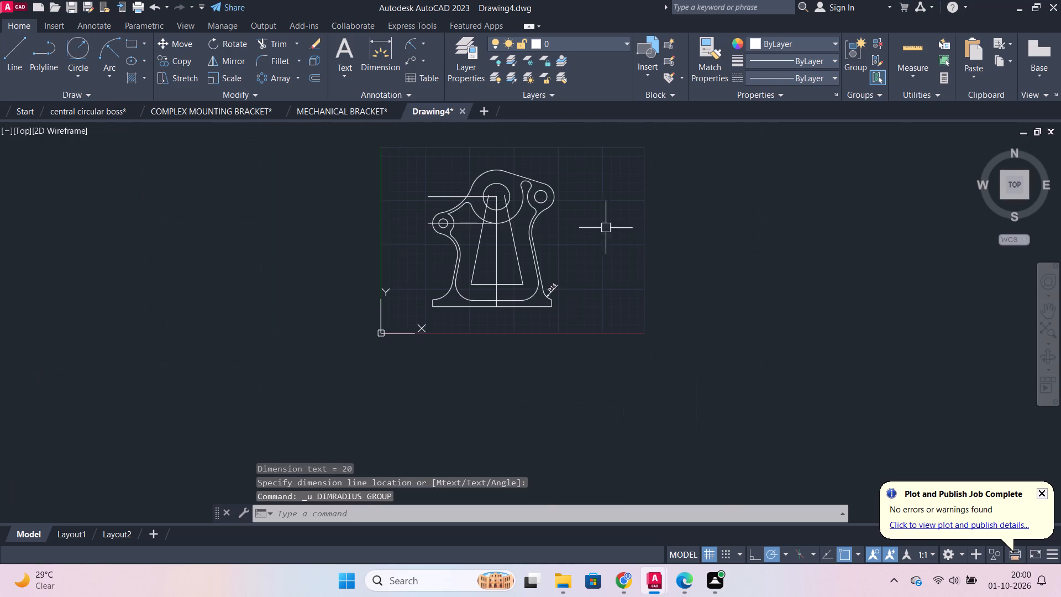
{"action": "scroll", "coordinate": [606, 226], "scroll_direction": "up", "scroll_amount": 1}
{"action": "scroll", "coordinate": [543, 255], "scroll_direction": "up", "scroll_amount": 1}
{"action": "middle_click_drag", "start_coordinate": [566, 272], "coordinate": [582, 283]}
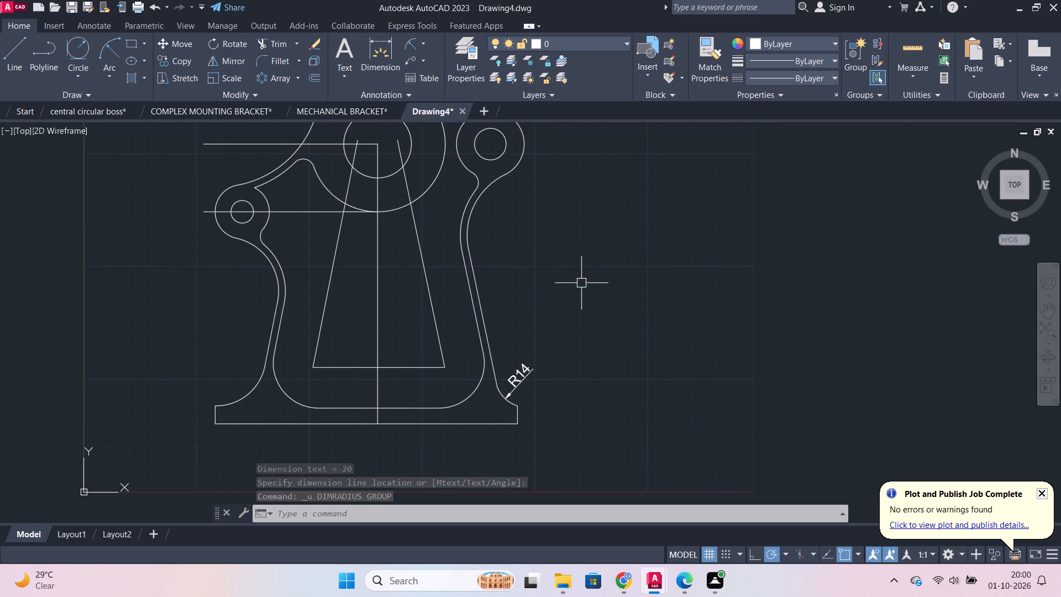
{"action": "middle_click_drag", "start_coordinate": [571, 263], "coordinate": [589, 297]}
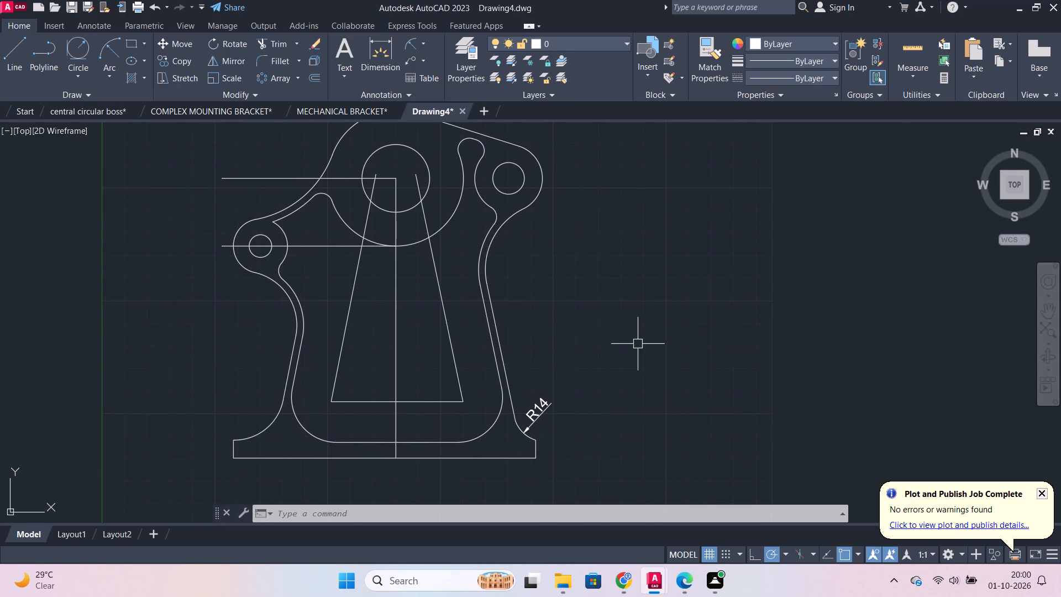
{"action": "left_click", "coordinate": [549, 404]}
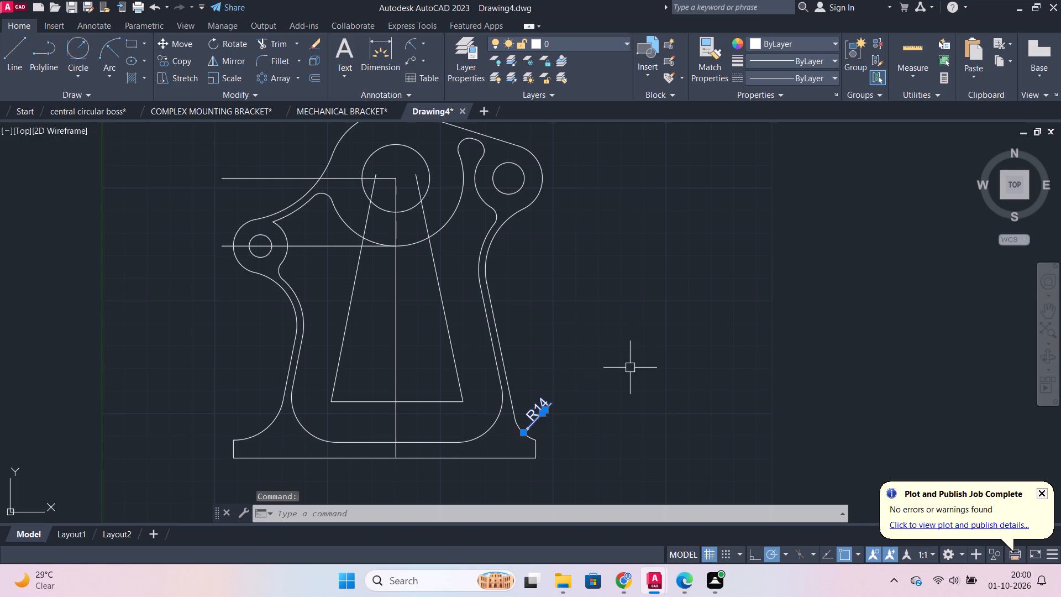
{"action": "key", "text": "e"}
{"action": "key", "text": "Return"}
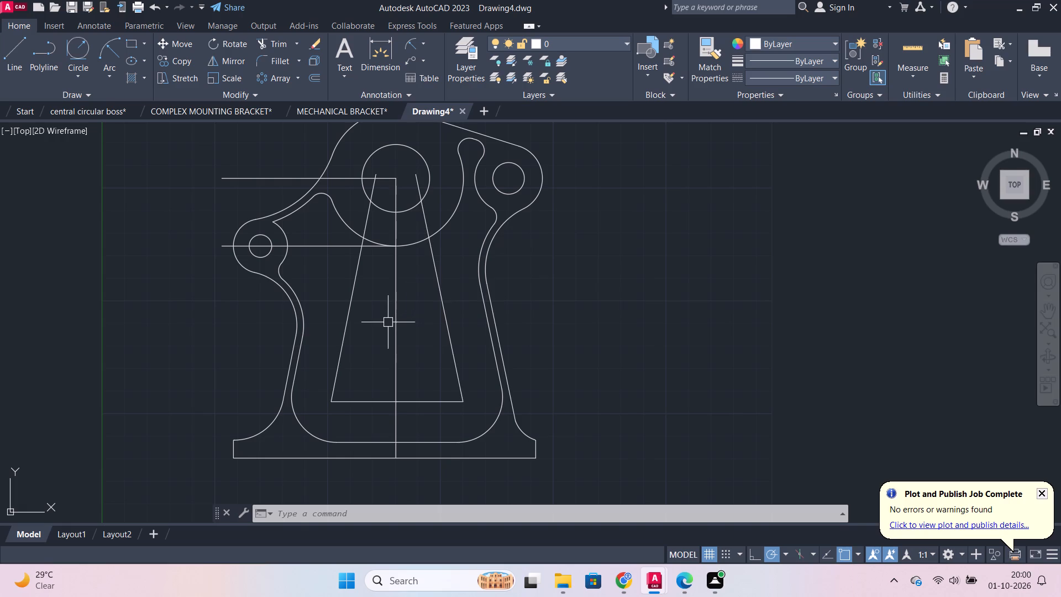
Erase the two slanted construction lines running down from the central boss inside the profile.
{"action": "left_click", "coordinate": [346, 338]}
{"action": "left_click", "coordinate": [452, 337]}
{"action": "key", "text": "e"}
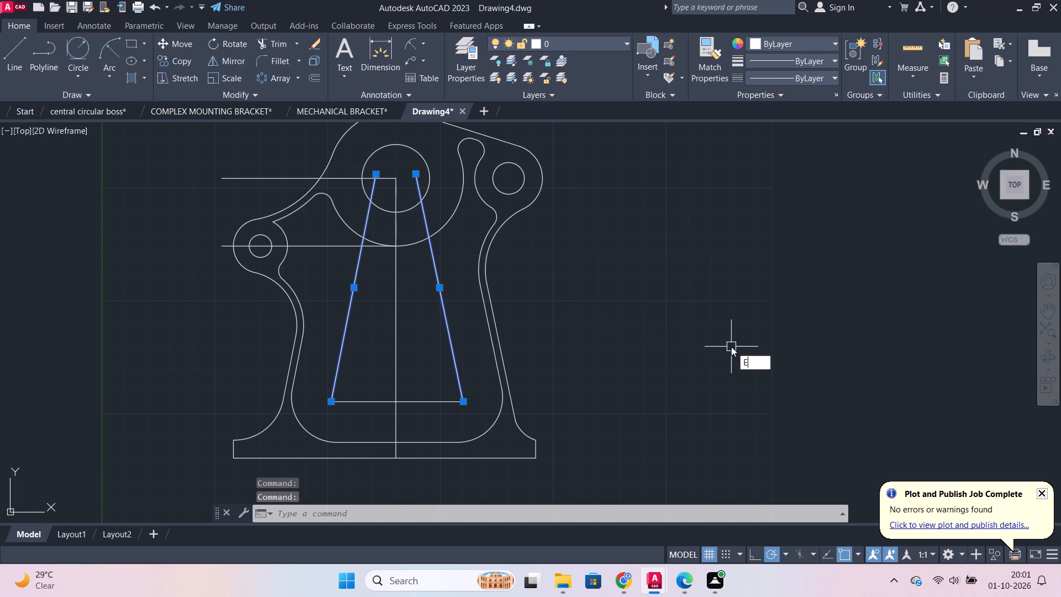
{"action": "key", "text": "Return"}
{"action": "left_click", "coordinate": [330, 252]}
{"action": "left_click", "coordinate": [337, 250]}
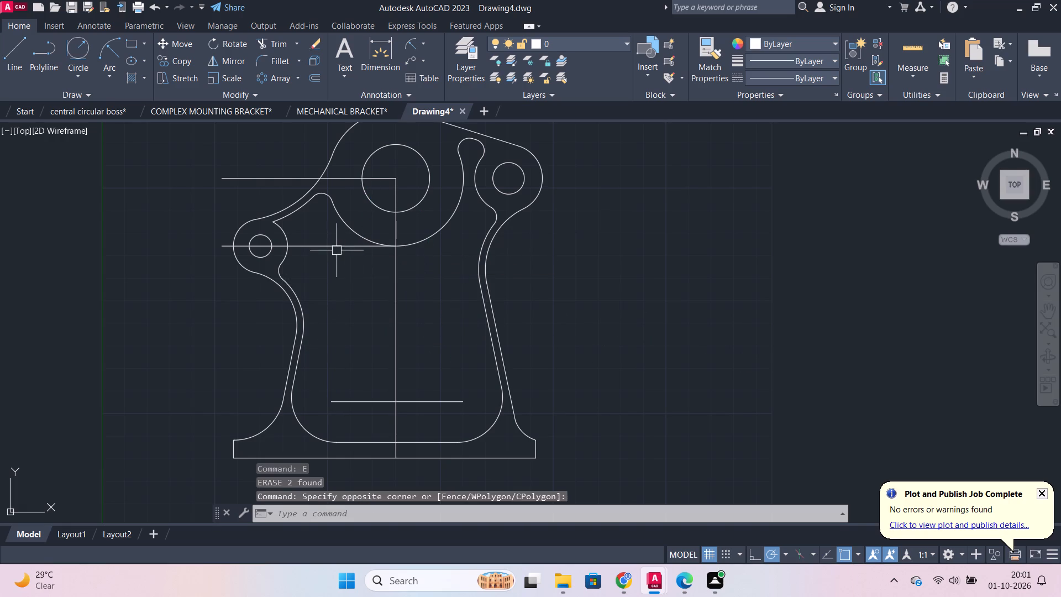
Load the ACAD_ISO02W100 (ISO dash) linetype from acadiso.lin into the drawing.
{"action": "left_click", "coordinate": [809, 80]}
{"action": "left_click", "coordinate": [779, 152]}
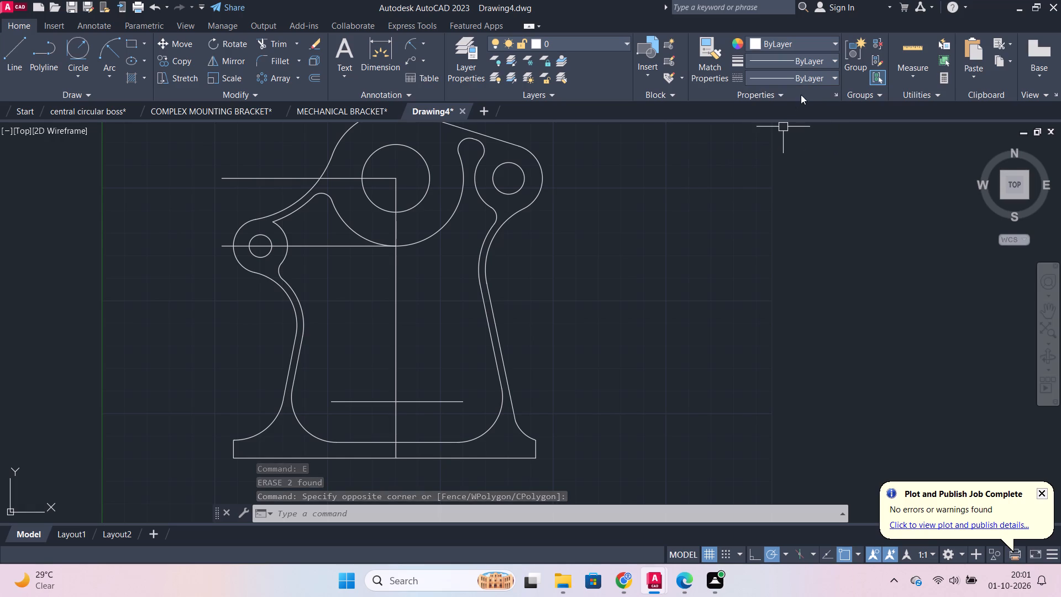
{"action": "left_click", "coordinate": [813, 80]}
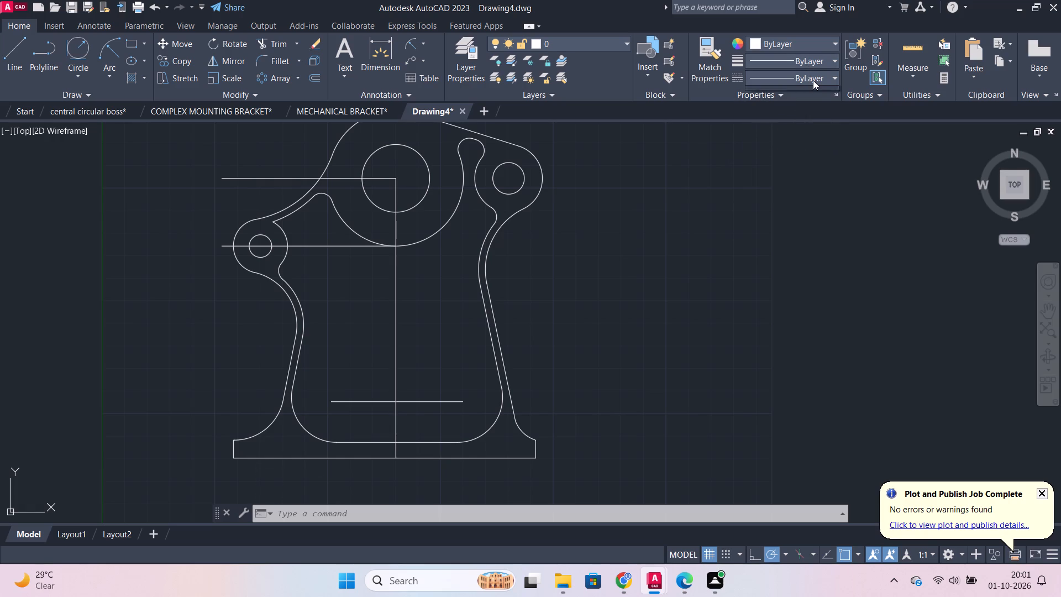
{"action": "left_click", "coordinate": [785, 142]}
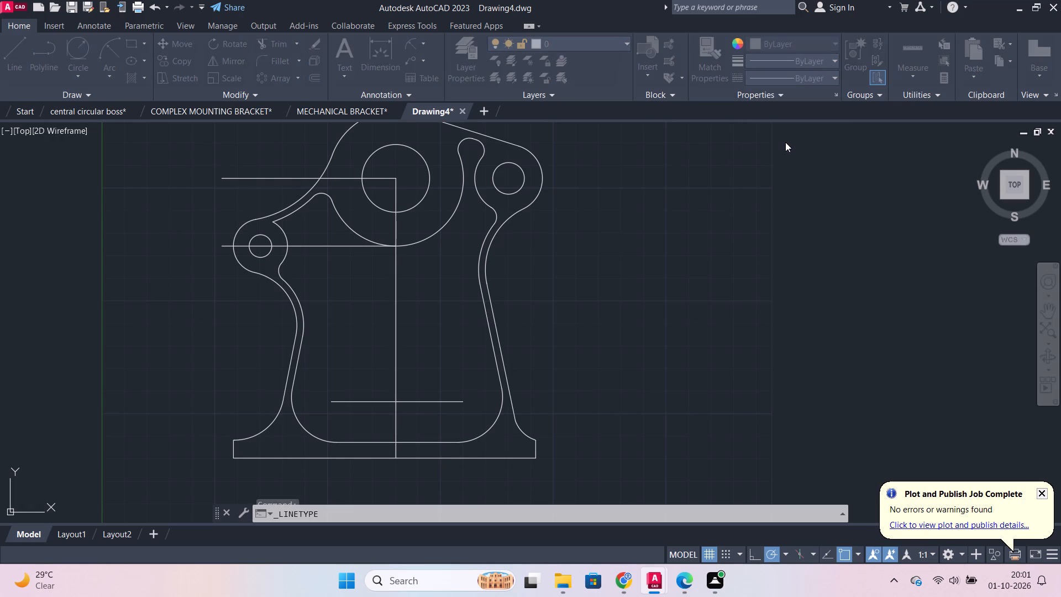
{"action": "left_click", "coordinate": [645, 180]}
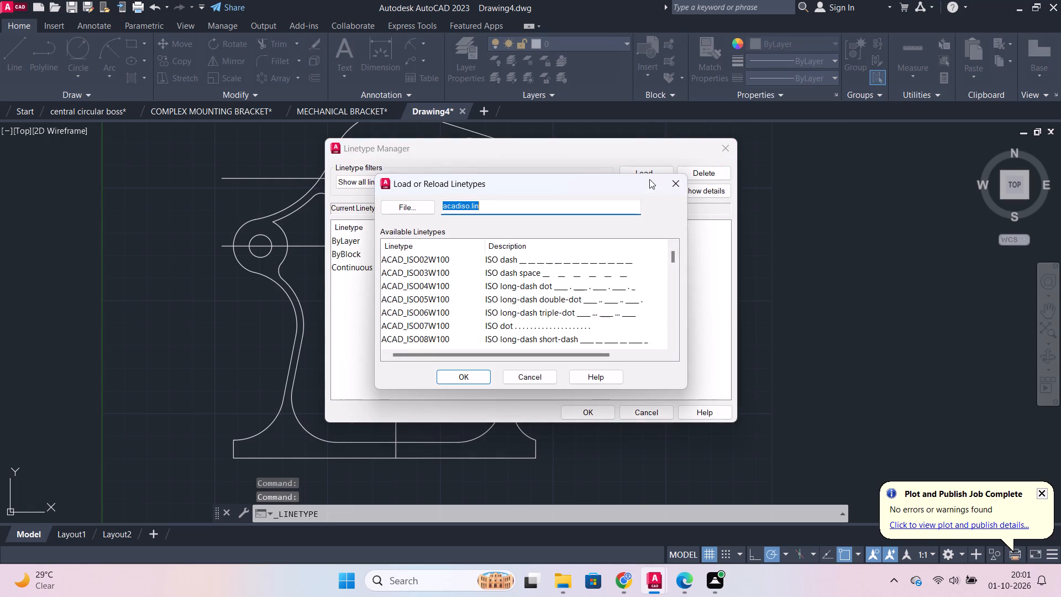
{"action": "left_click", "coordinate": [588, 262]}
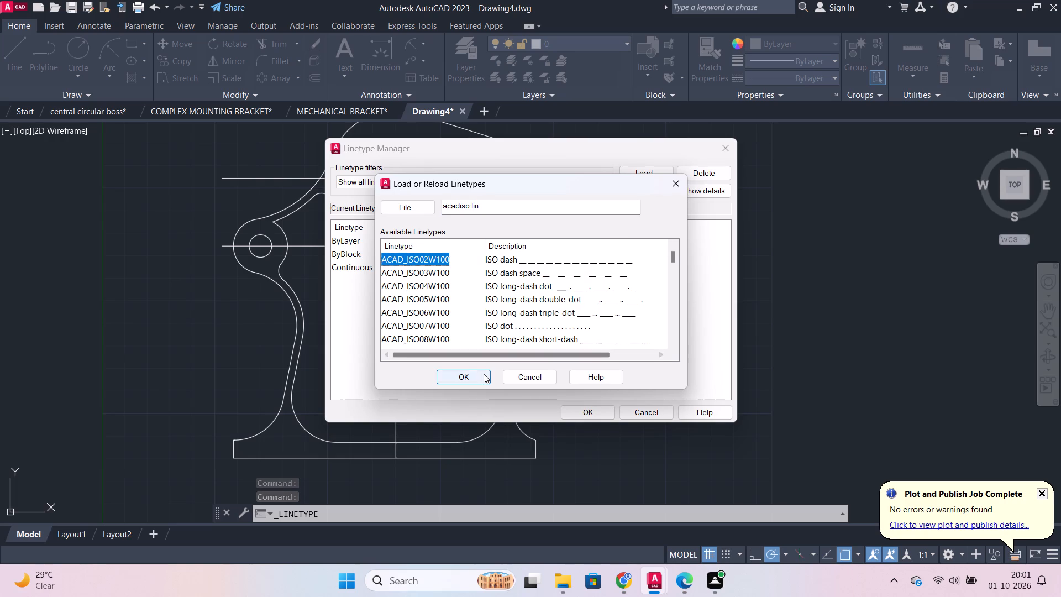
{"action": "left_click", "coordinate": [484, 374]}
{"action": "left_click", "coordinate": [584, 417]}
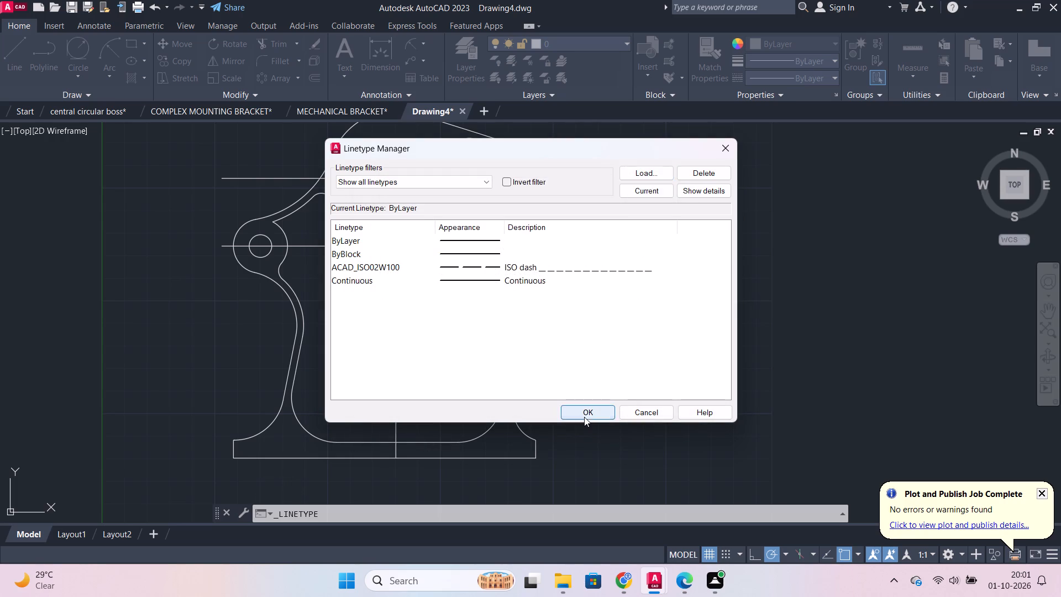
Set the horizontal line from the central boss and the long vertical centre line to the ACAD_ISO02W100 linetype.
{"action": "left_click", "coordinate": [299, 184]}
{"action": "left_click", "coordinate": [299, 184]}
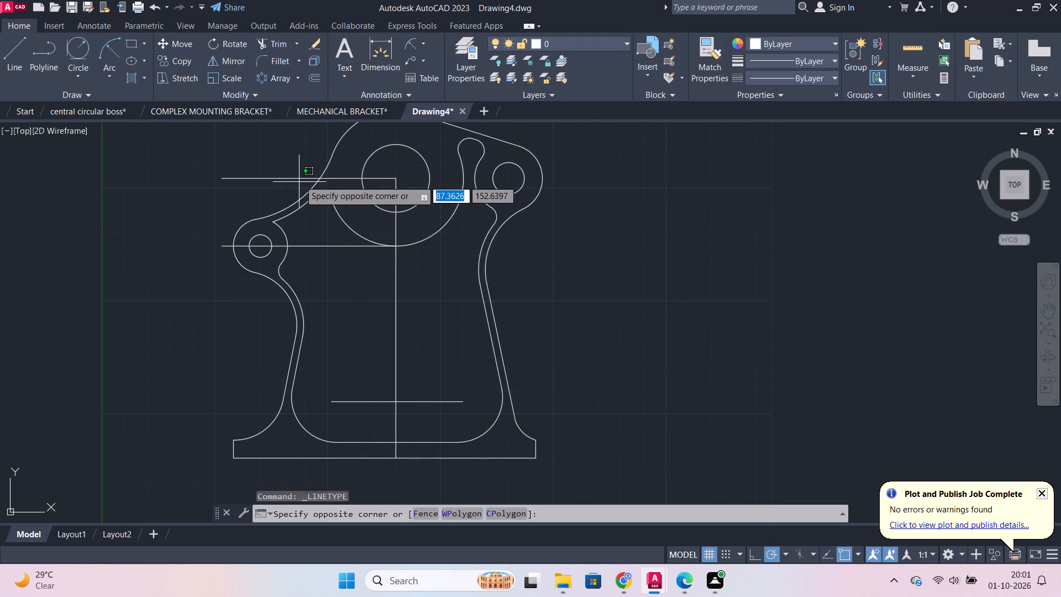
{"action": "left_click", "coordinate": [301, 176]}
{"action": "left_click", "coordinate": [300, 176]}
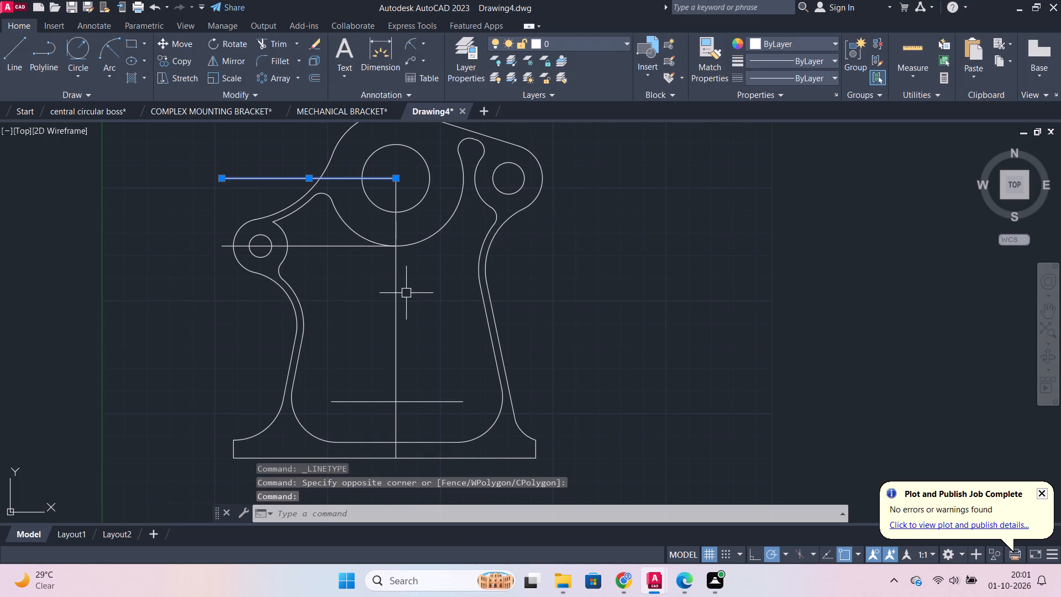
{"action": "left_click", "coordinate": [392, 306]}
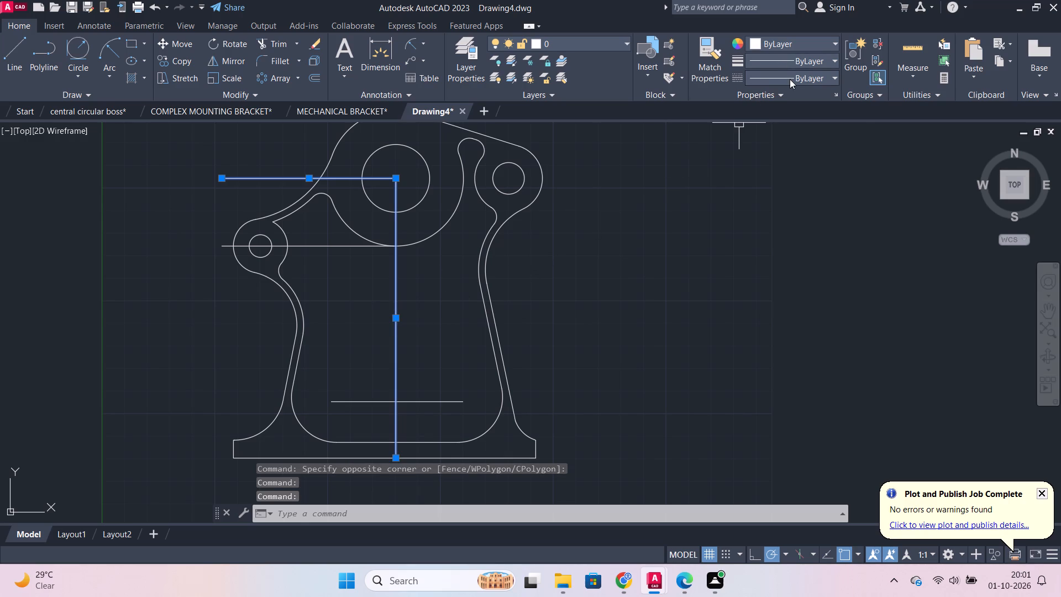
{"action": "left_click", "coordinate": [790, 79]}
{"action": "left_click", "coordinate": [806, 132]}
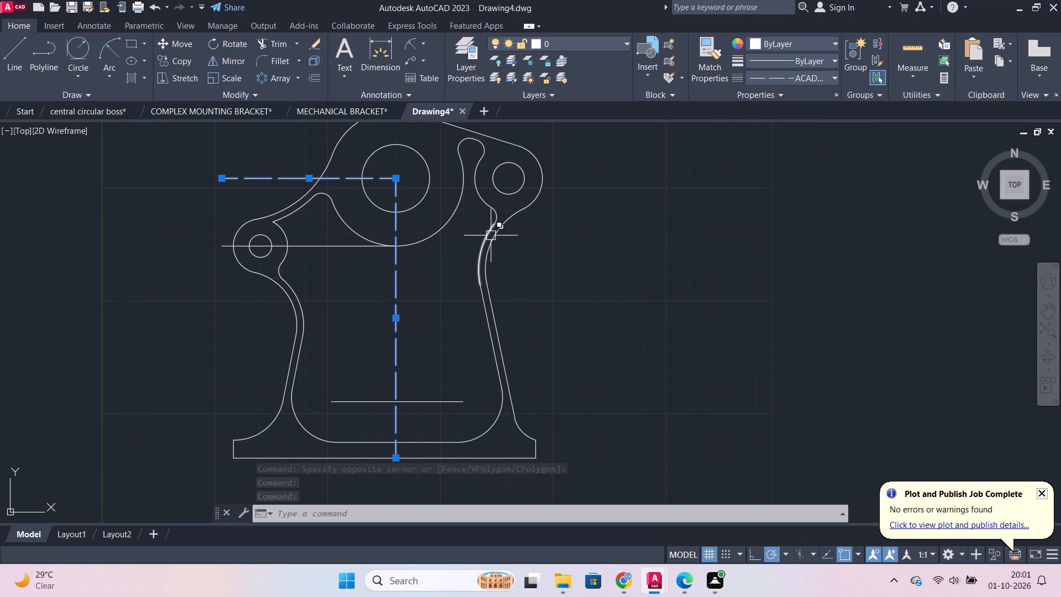
{"action": "key", "text": "Escape"}
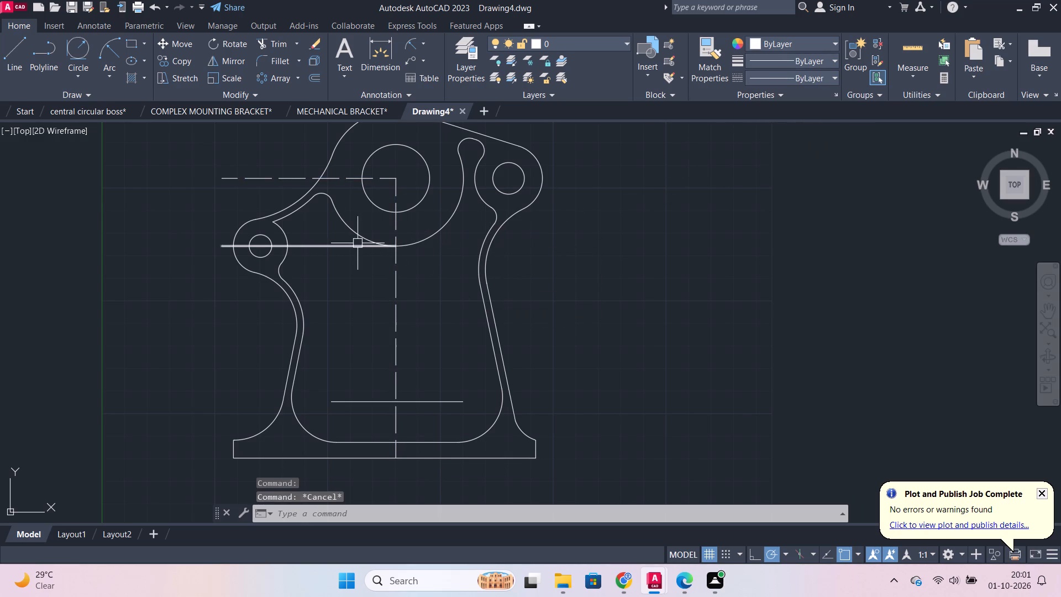
Erase the solid horizontal construction line running through the small left boss to the vertical centre line.
{"action": "left_click", "coordinate": [358, 243]}
{"action": "key", "text": "e"}
{"action": "key", "text": "Return"}
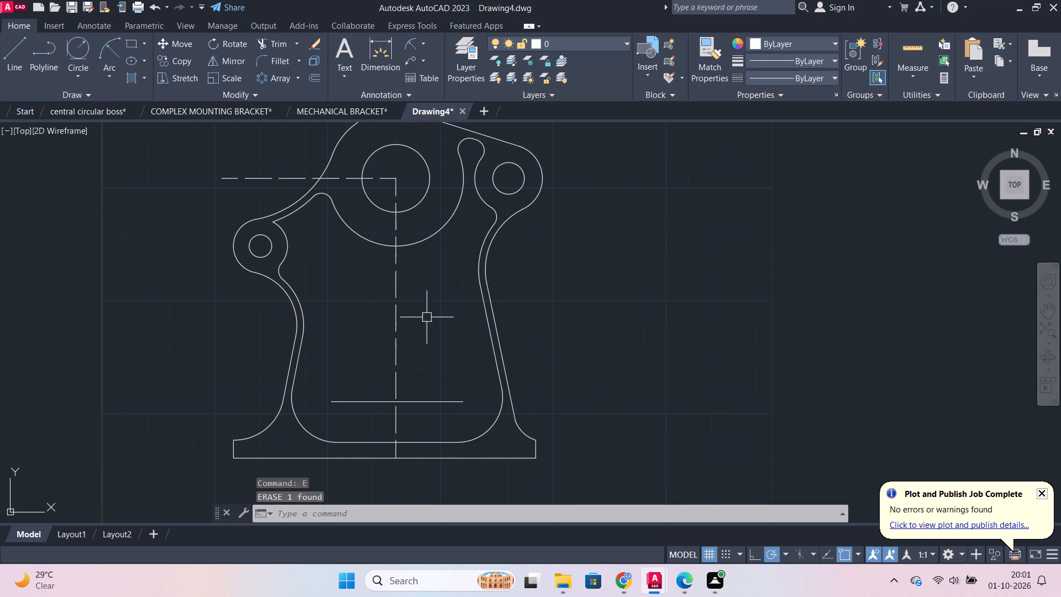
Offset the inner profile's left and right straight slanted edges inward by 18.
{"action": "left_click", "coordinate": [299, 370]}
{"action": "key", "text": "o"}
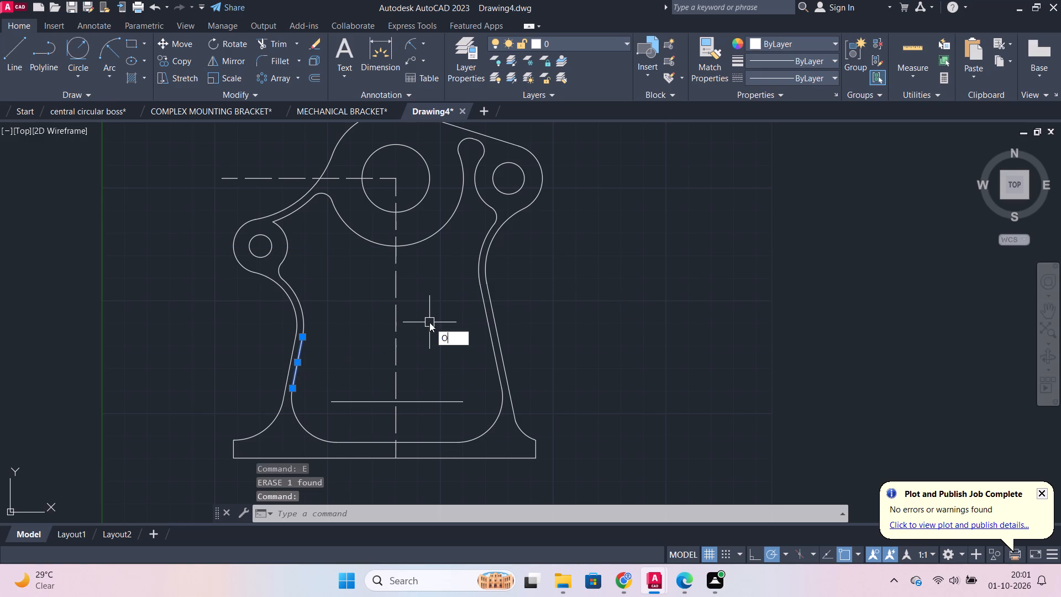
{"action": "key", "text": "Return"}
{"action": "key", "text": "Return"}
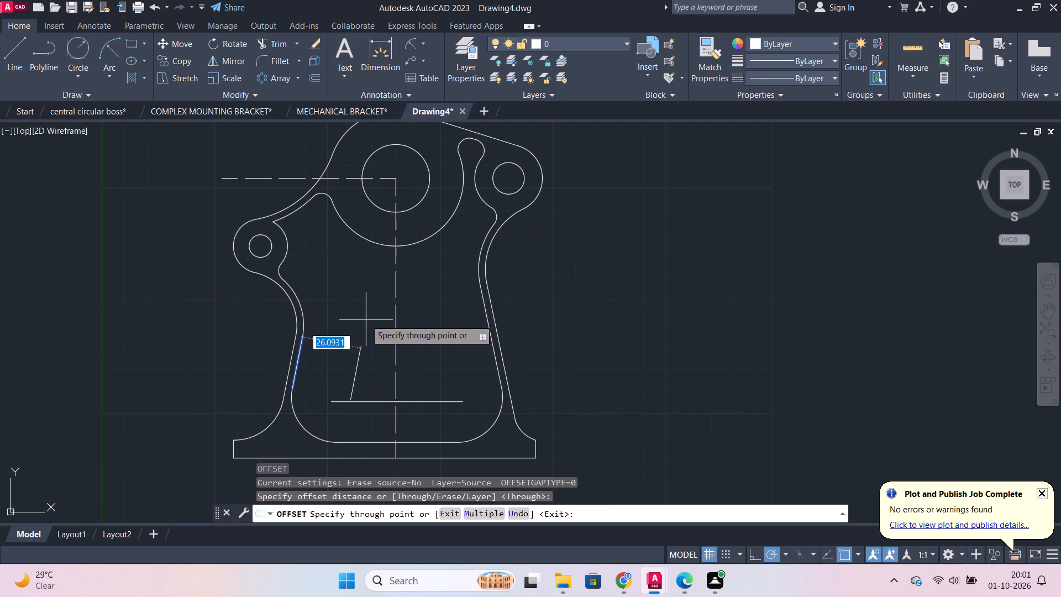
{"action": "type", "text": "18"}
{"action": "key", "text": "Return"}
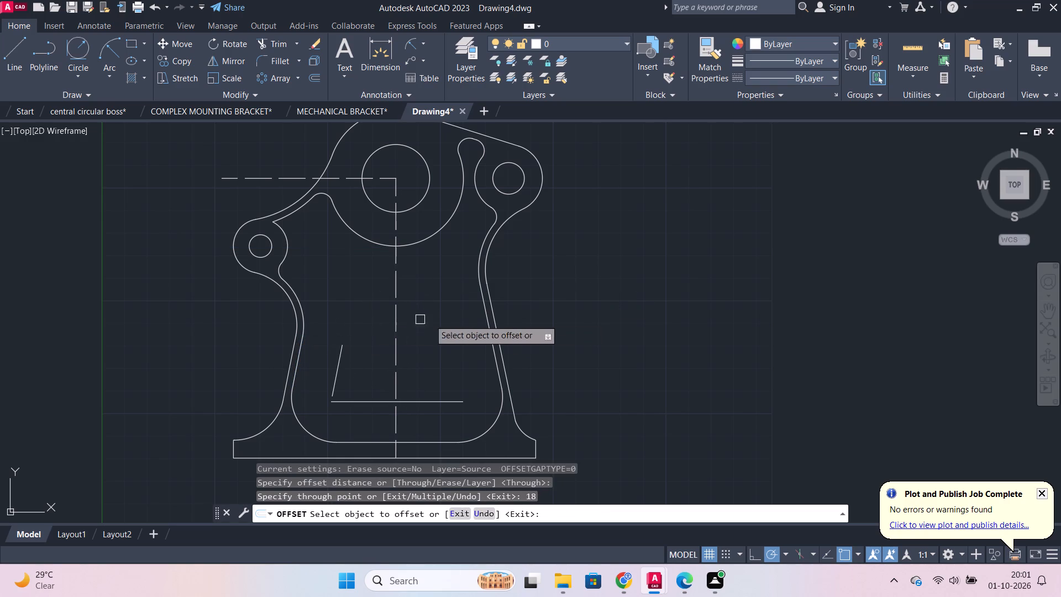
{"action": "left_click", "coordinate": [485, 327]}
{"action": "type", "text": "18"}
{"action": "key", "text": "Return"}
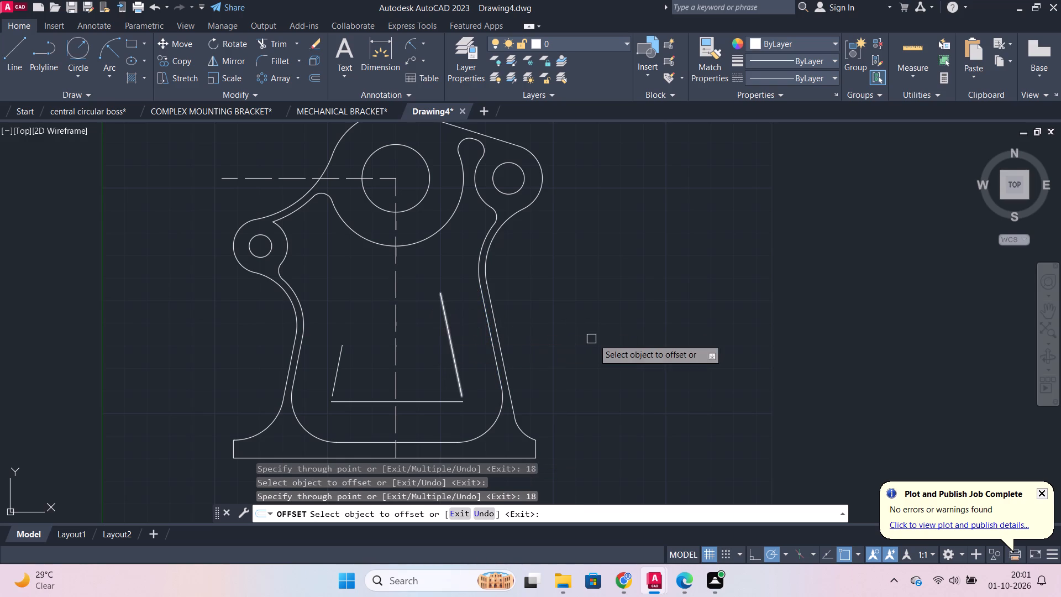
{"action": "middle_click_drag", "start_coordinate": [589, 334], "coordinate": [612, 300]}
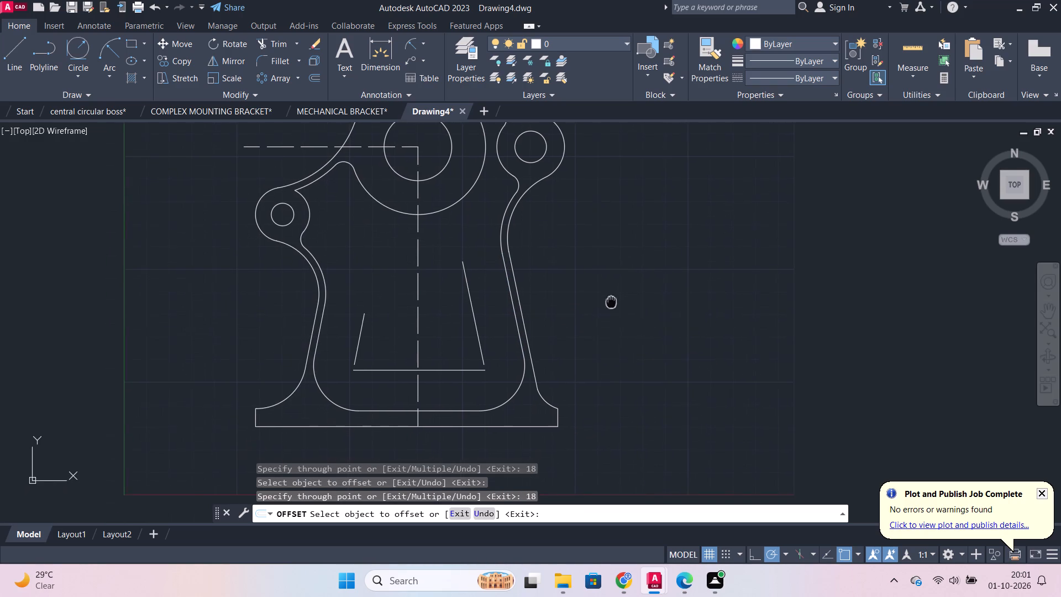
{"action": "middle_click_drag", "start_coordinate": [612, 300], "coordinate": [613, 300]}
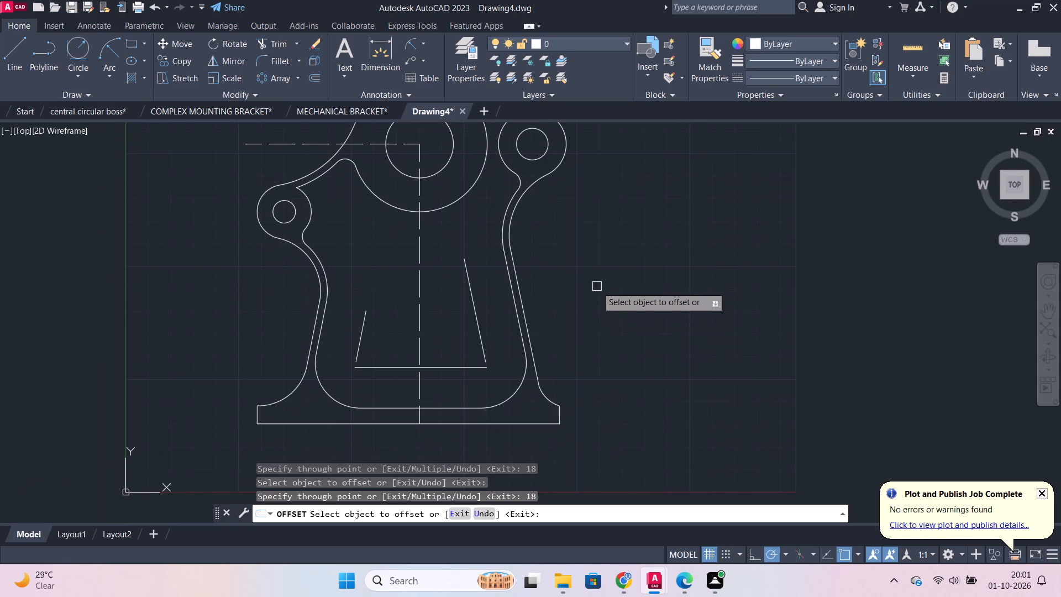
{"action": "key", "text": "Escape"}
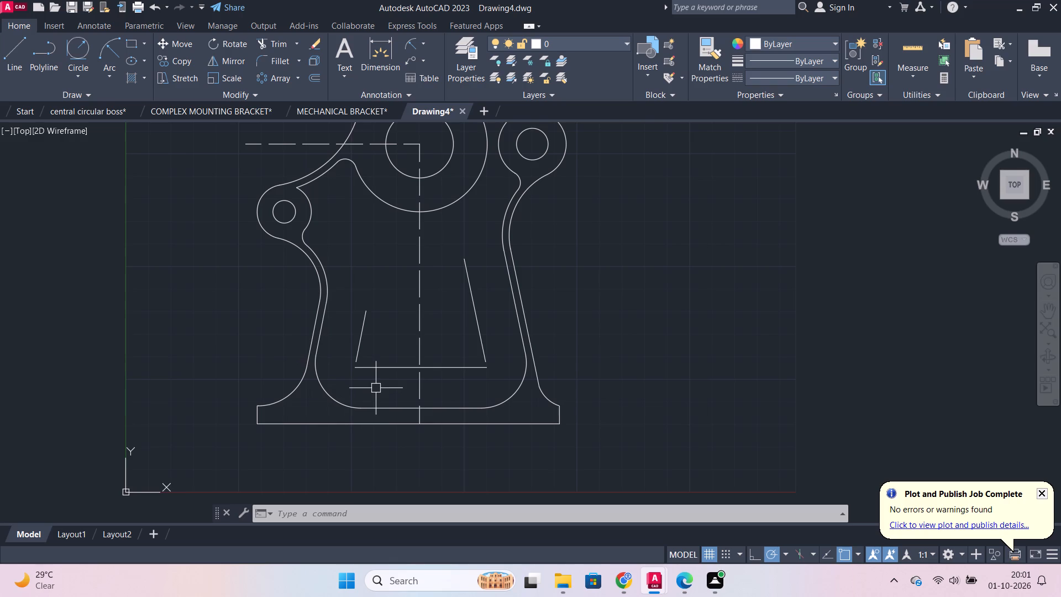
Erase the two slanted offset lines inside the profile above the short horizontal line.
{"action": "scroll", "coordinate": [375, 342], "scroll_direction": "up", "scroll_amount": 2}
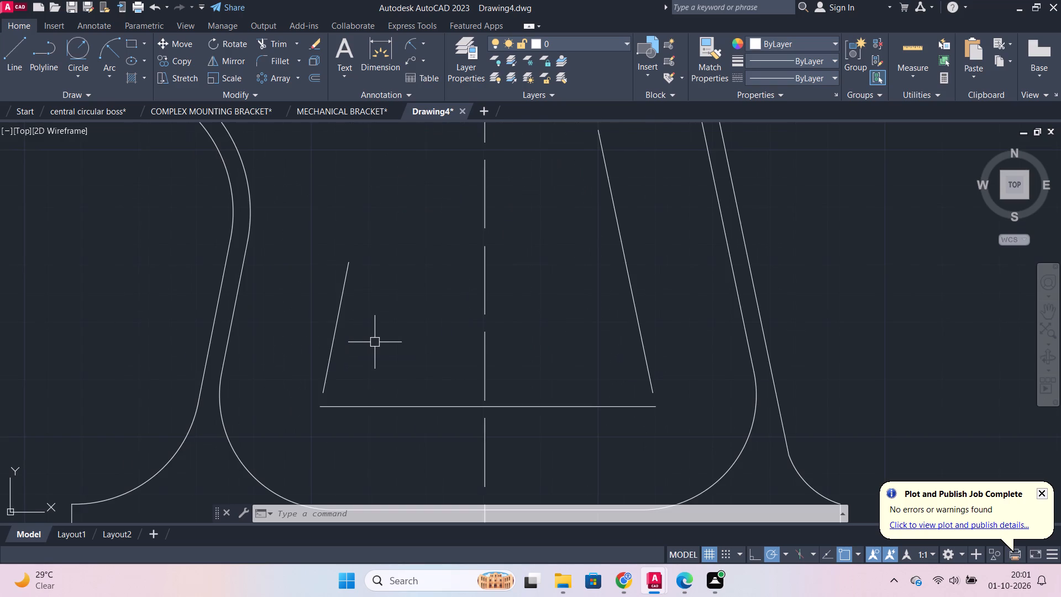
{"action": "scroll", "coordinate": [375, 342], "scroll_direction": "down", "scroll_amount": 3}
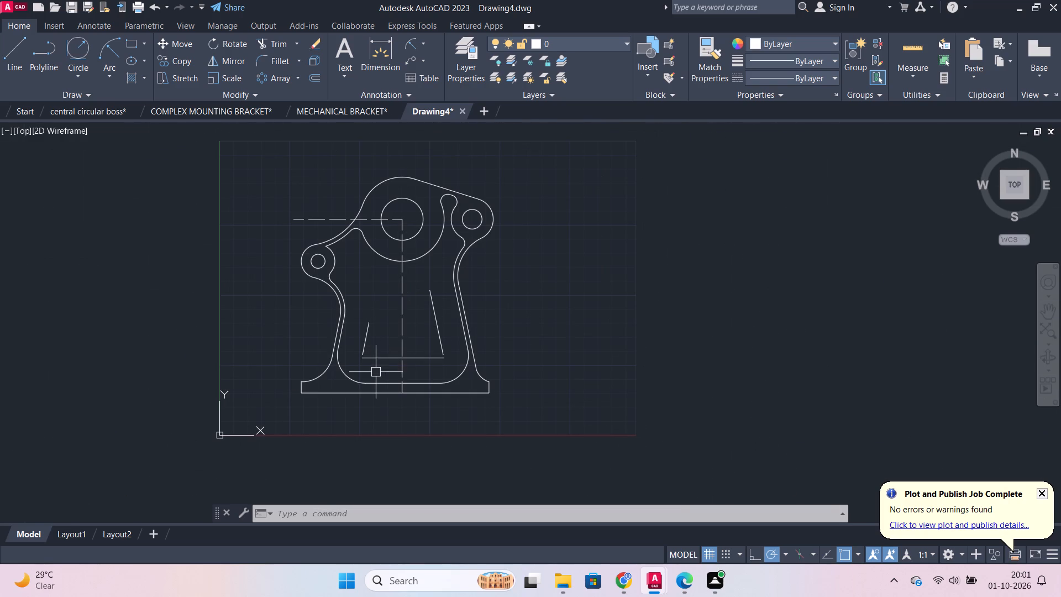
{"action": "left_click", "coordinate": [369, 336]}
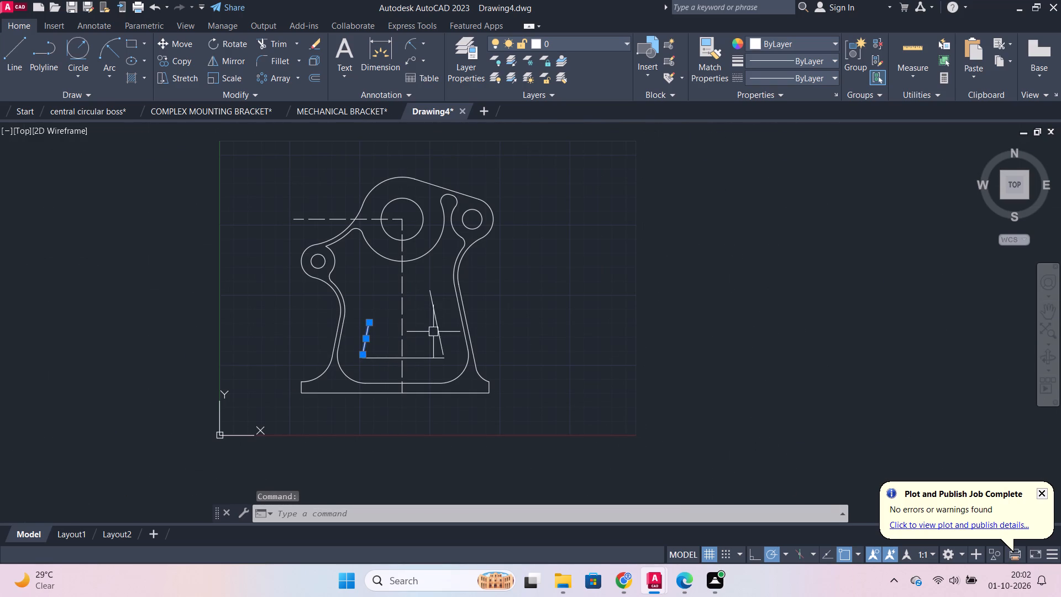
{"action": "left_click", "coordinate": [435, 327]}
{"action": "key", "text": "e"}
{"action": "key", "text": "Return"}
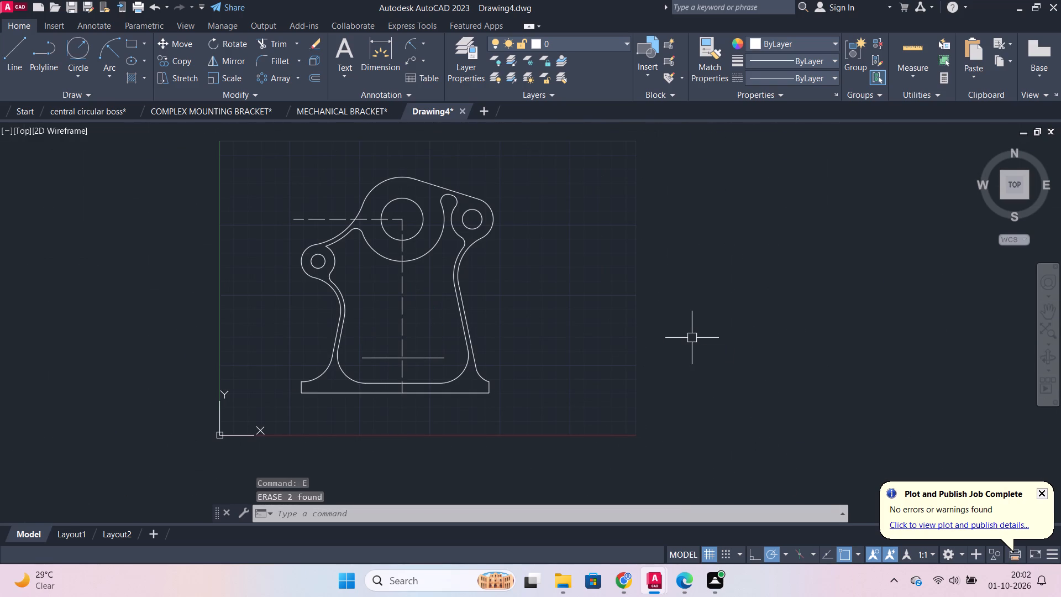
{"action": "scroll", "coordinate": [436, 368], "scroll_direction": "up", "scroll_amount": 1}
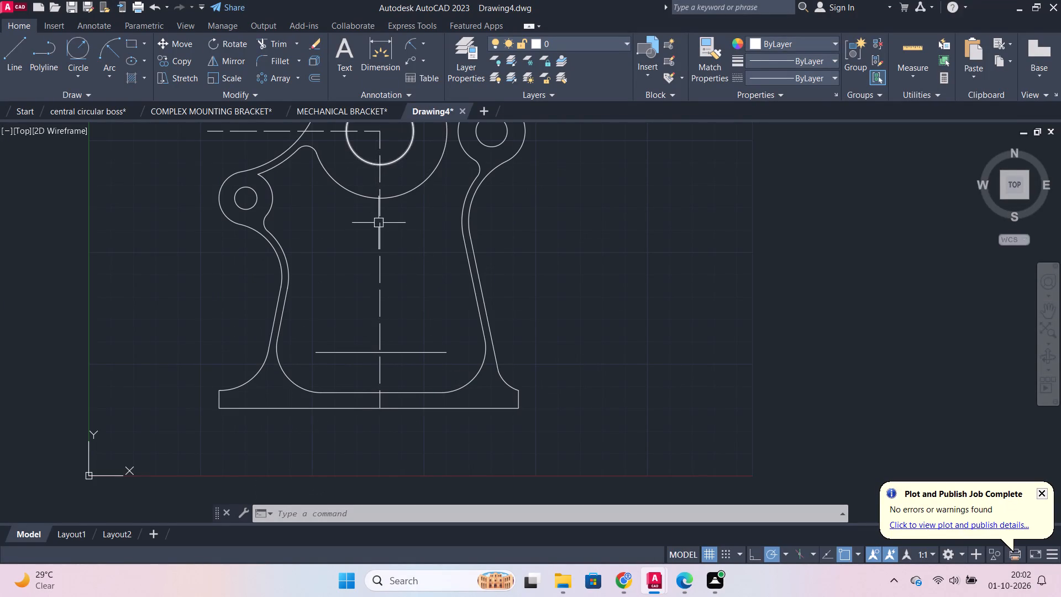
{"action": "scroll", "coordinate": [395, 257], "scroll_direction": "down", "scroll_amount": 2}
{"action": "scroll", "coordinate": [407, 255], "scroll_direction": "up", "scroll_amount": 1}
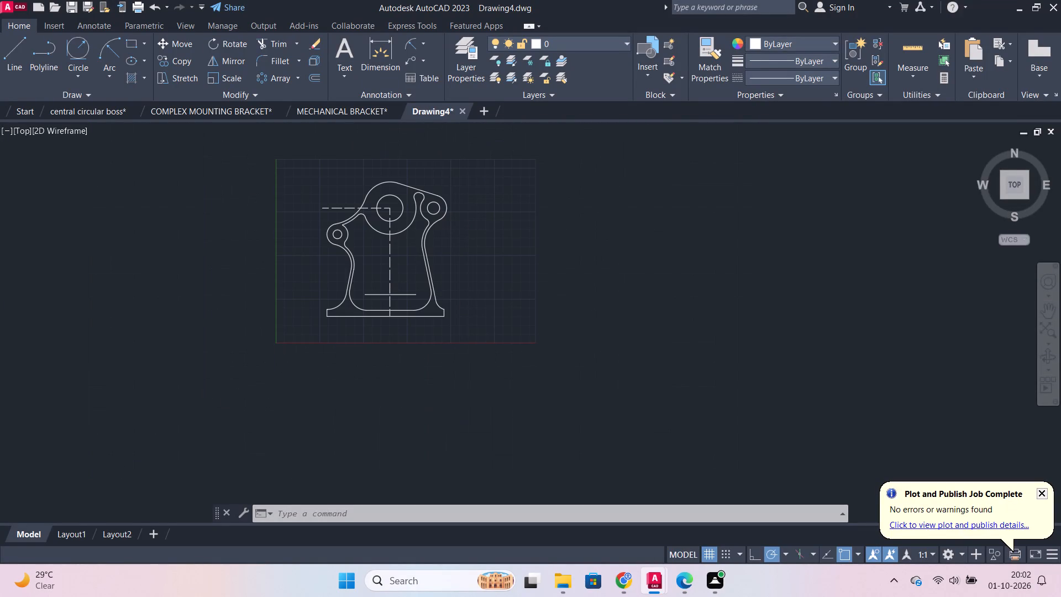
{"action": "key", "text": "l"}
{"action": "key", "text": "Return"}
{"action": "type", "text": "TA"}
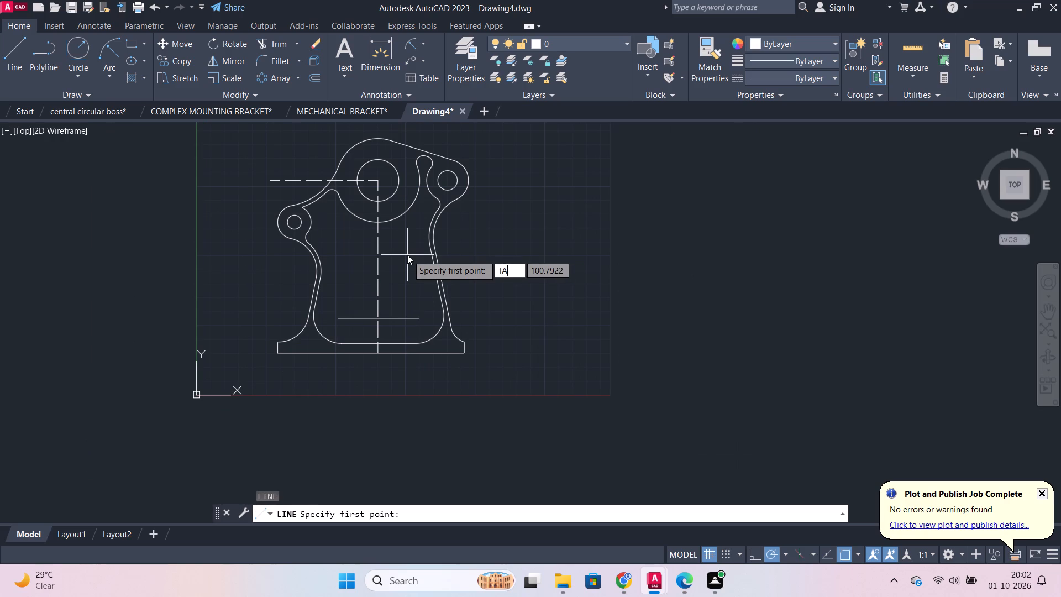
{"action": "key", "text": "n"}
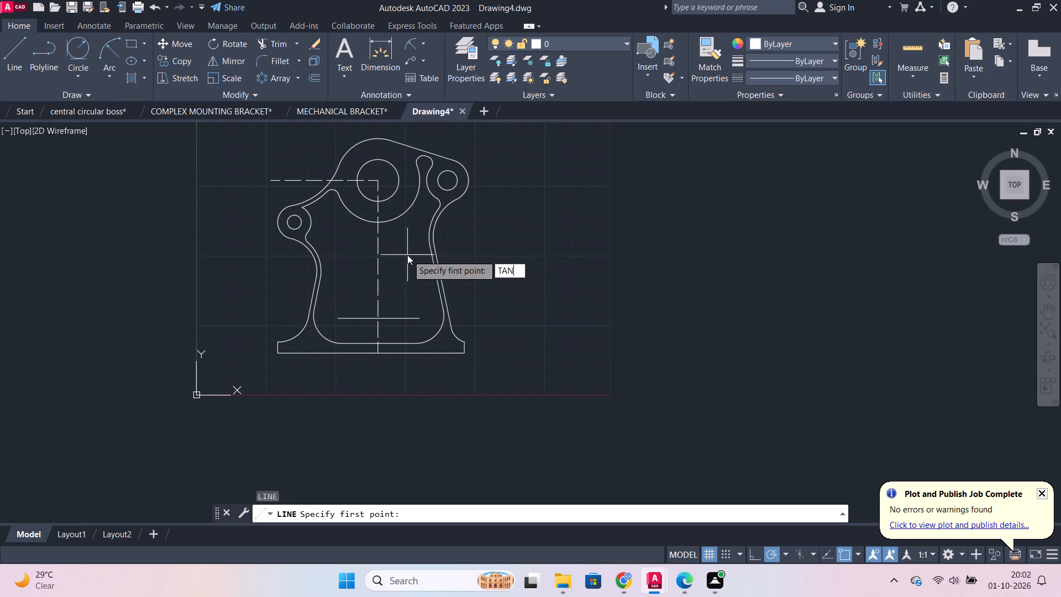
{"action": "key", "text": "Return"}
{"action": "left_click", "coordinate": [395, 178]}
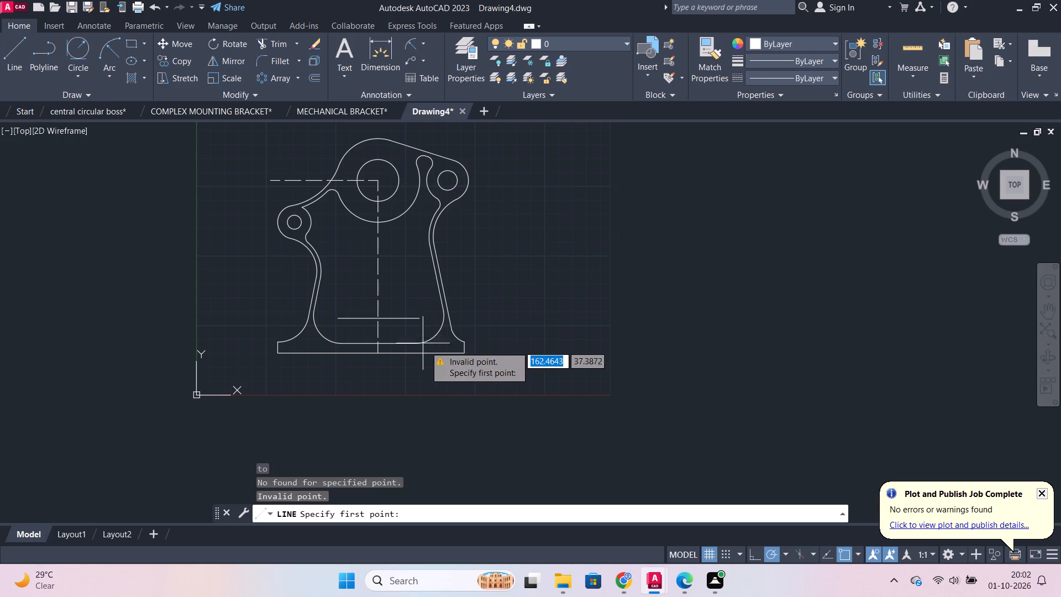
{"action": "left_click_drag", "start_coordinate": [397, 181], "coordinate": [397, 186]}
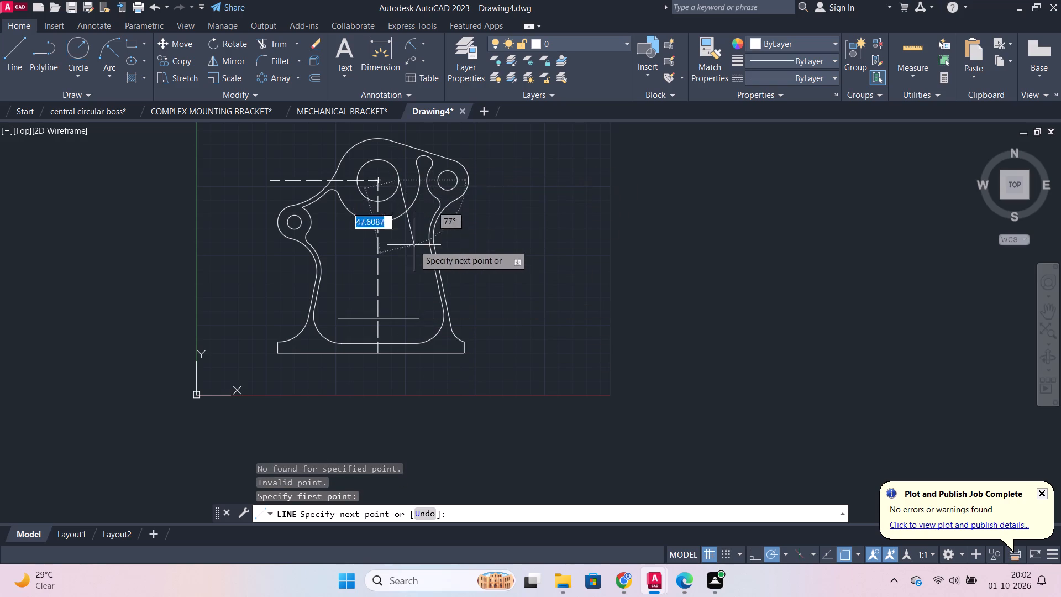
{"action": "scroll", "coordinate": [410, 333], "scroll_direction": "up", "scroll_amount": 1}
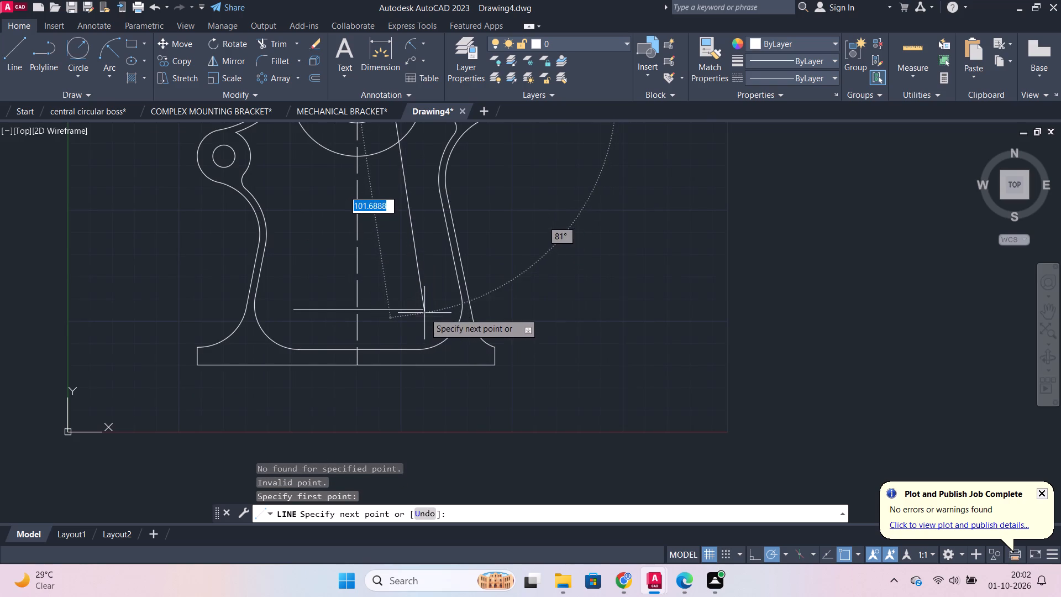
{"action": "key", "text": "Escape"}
Offset the inner profile's right and left straight slanted edges inward by 18.
{"action": "left_click", "coordinate": [455, 270]}
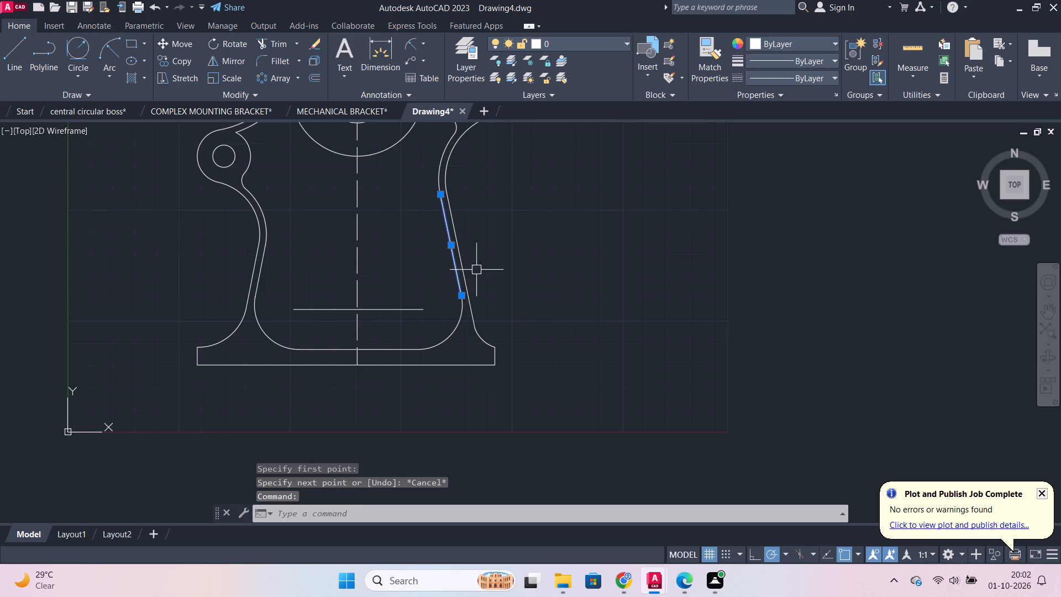
{"action": "key", "text": "o"}
{"action": "key", "text": "Return"}
{"action": "key", "text": "Return"}
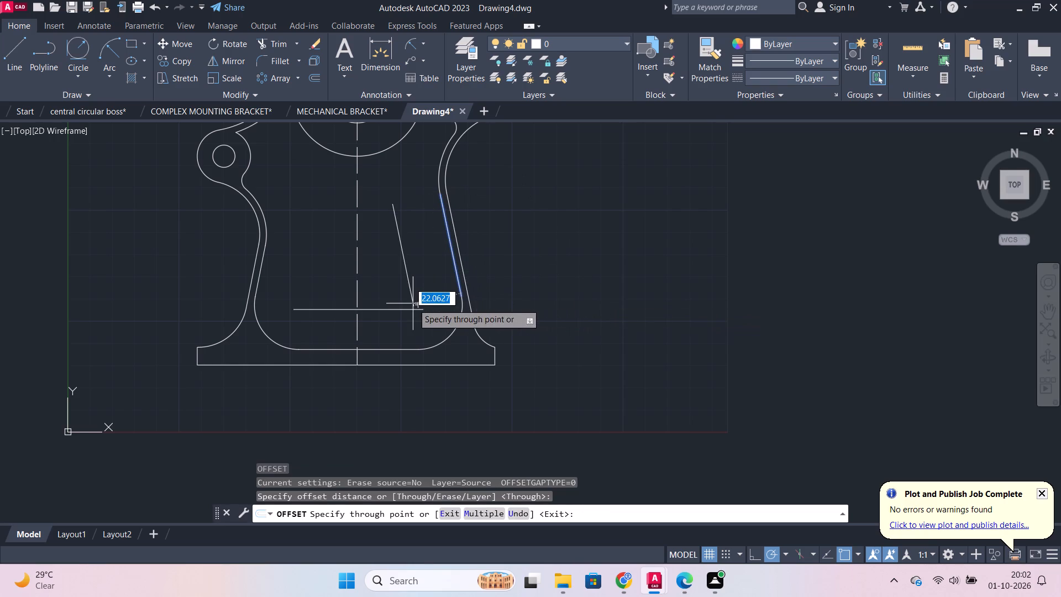
{"action": "type", "text": "18"}
{"action": "key", "text": "Return"}
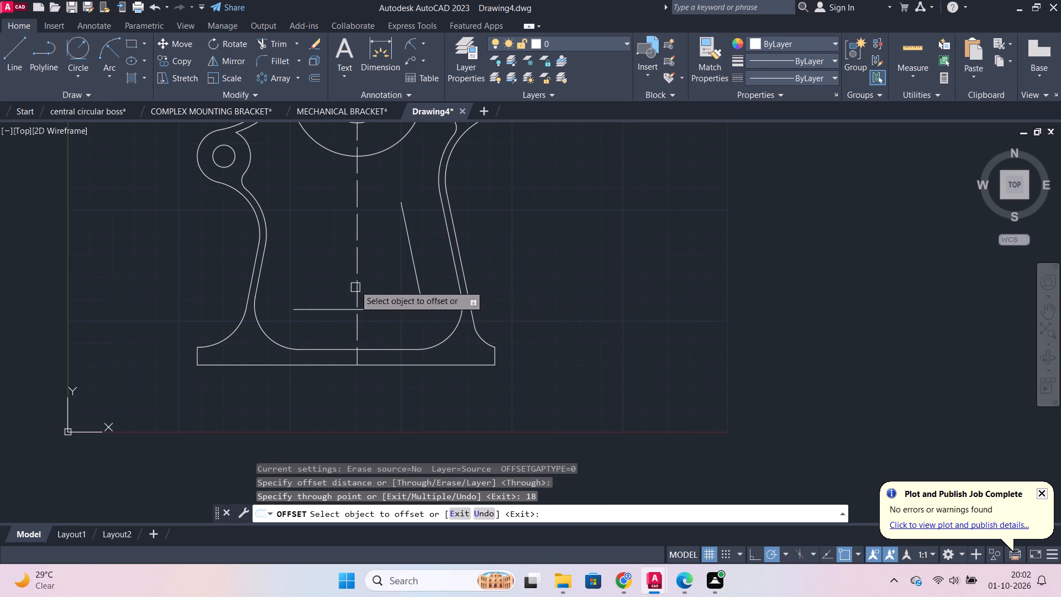
{"action": "left_click", "coordinate": [261, 269]}
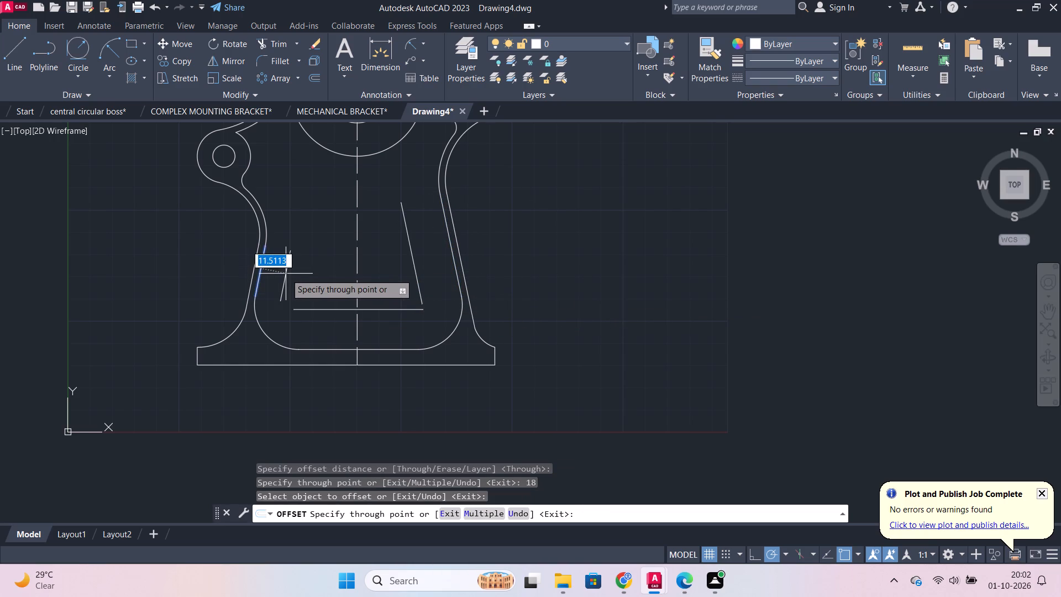
{"action": "type", "text": "18"}
{"action": "key", "text": "Return"}
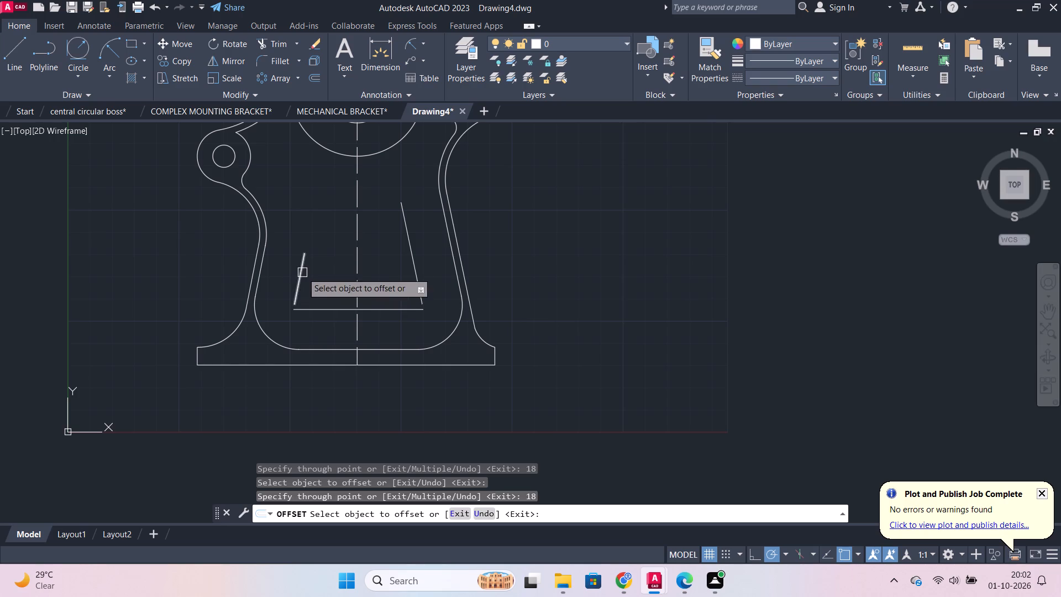
{"action": "key", "text": "Escape"}
Lengthen the two offset slanted lines upward to reach the central boss circle.
{"action": "left_click", "coordinate": [302, 273]}
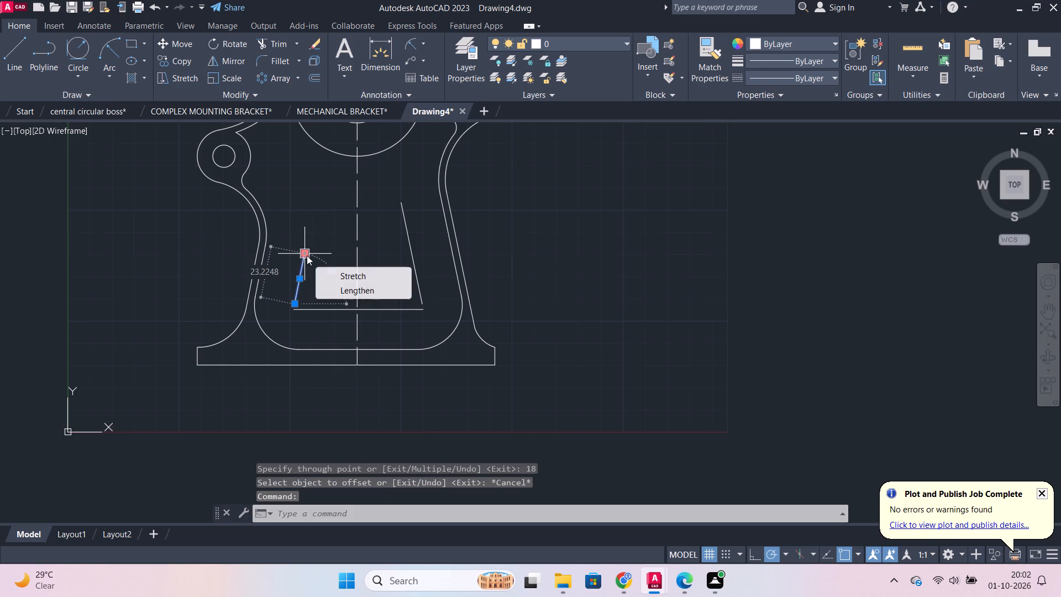
{"action": "left_click", "coordinate": [344, 291]}
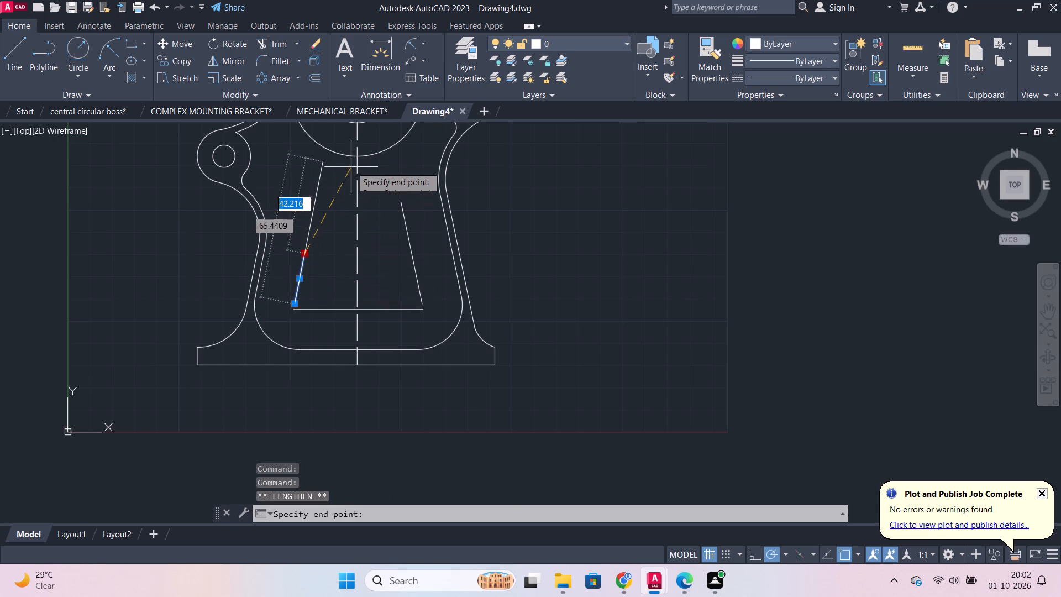
{"action": "left_click", "coordinate": [383, 155]}
{"action": "key", "text": "Escape"}
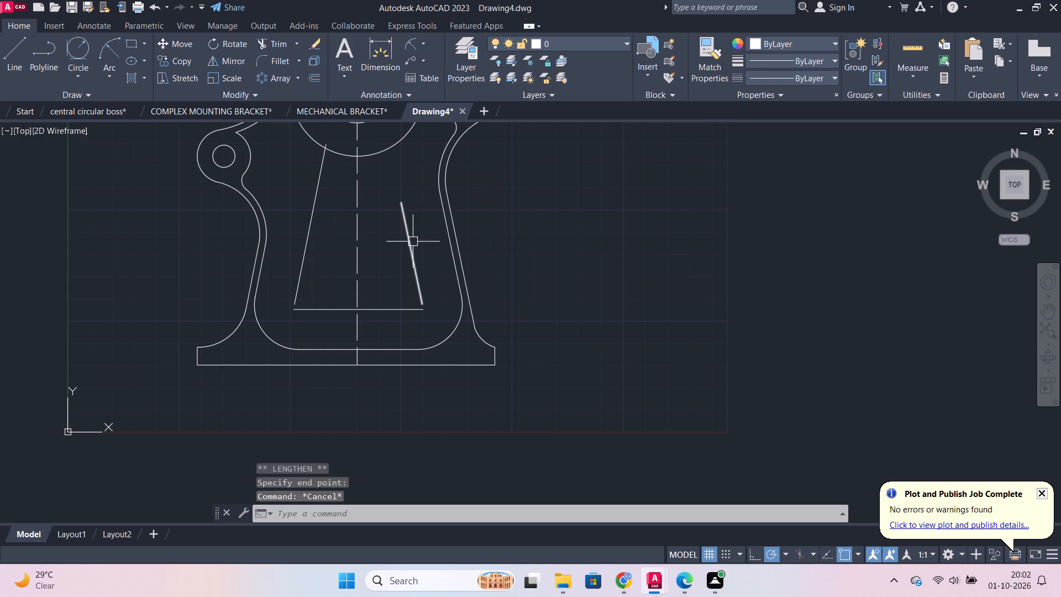
{"action": "left_click", "coordinate": [413, 242]}
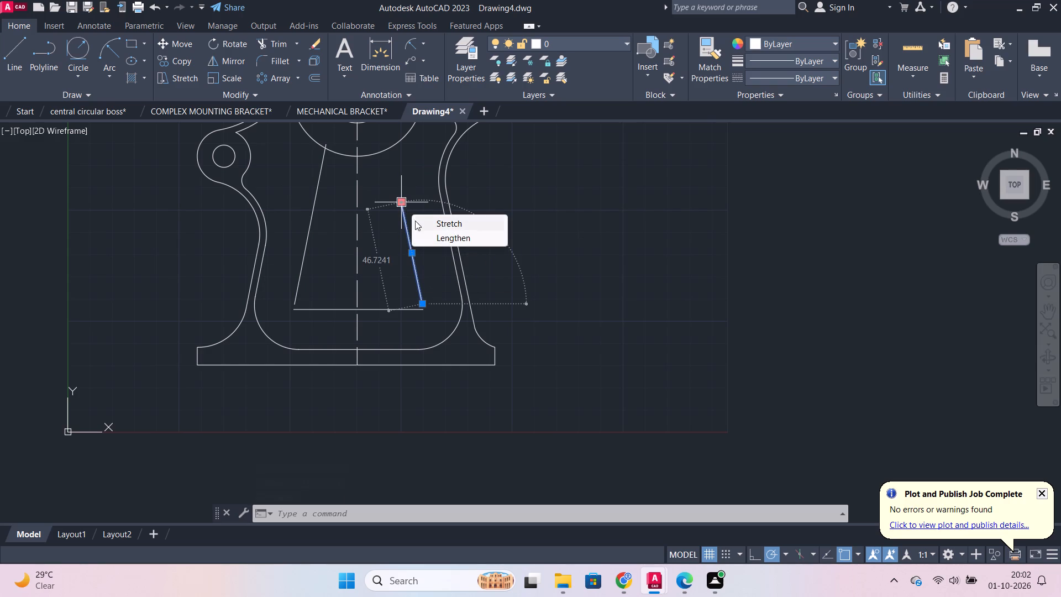
{"action": "left_click", "coordinate": [438, 239]}
{"action": "left_click", "coordinate": [392, 145]}
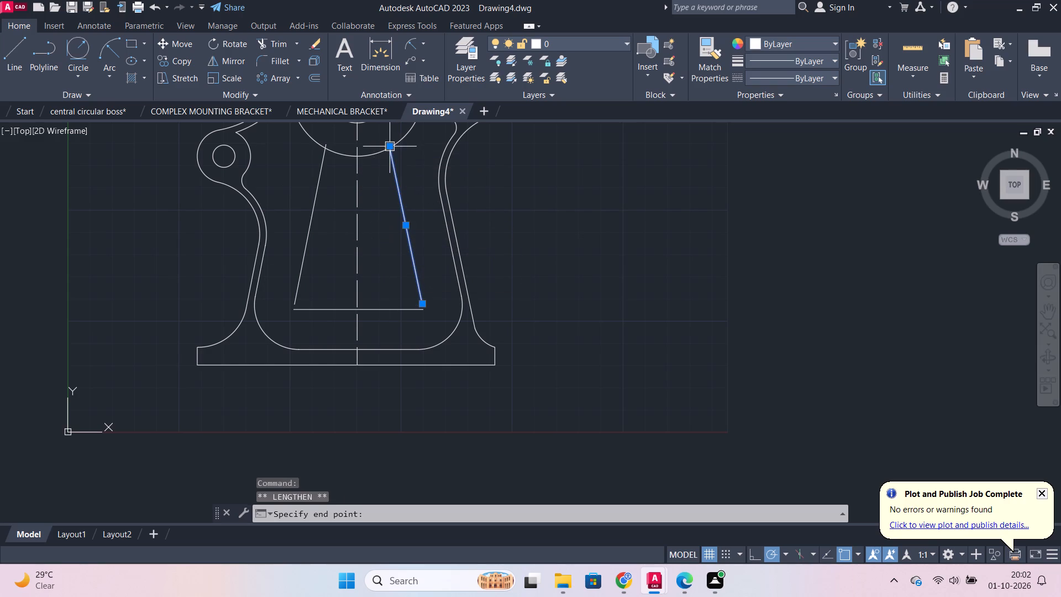
{"action": "key", "text": "Escape"}
Extend the lower ends of both slanted cutout lines down to the short horizontal line.
{"action": "scroll", "coordinate": [340, 309], "scroll_direction": "up", "scroll_amount": 2}
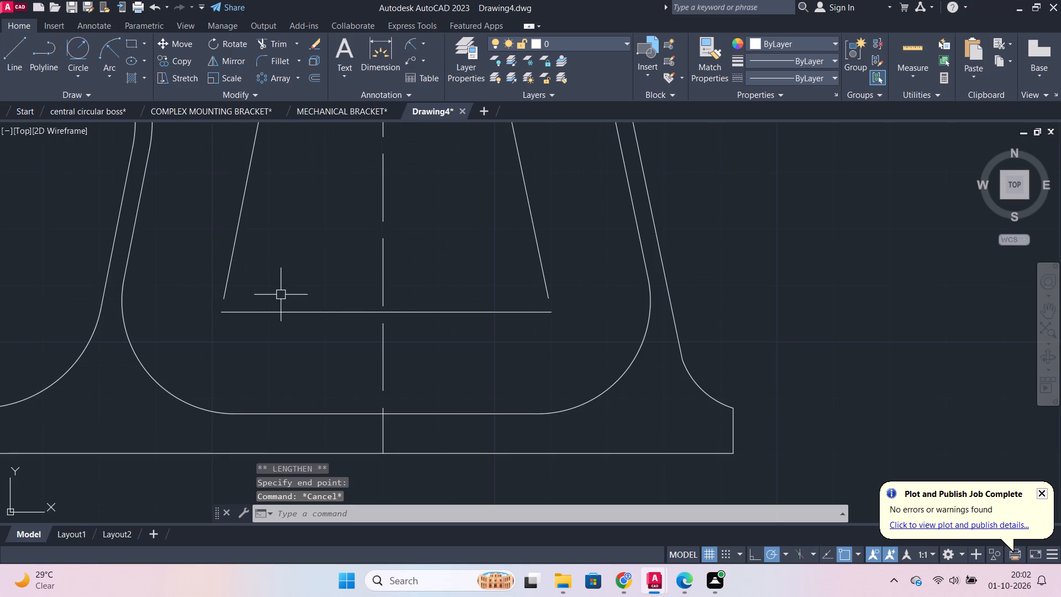
{"action": "type", "text": "EX"}
{"action": "key", "text": "Return"}
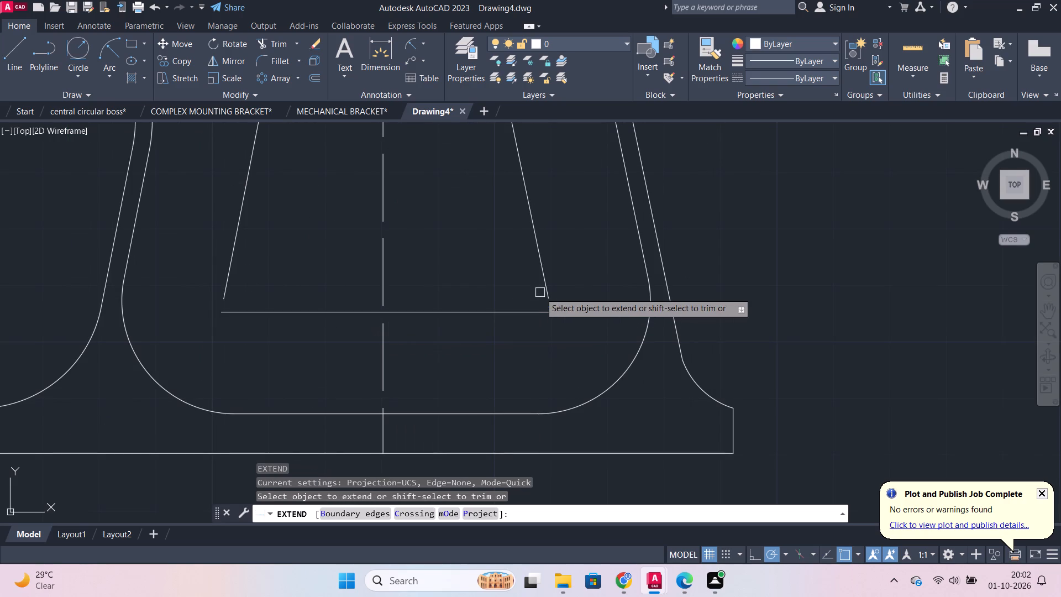
{"action": "left_click", "coordinate": [544, 287]}
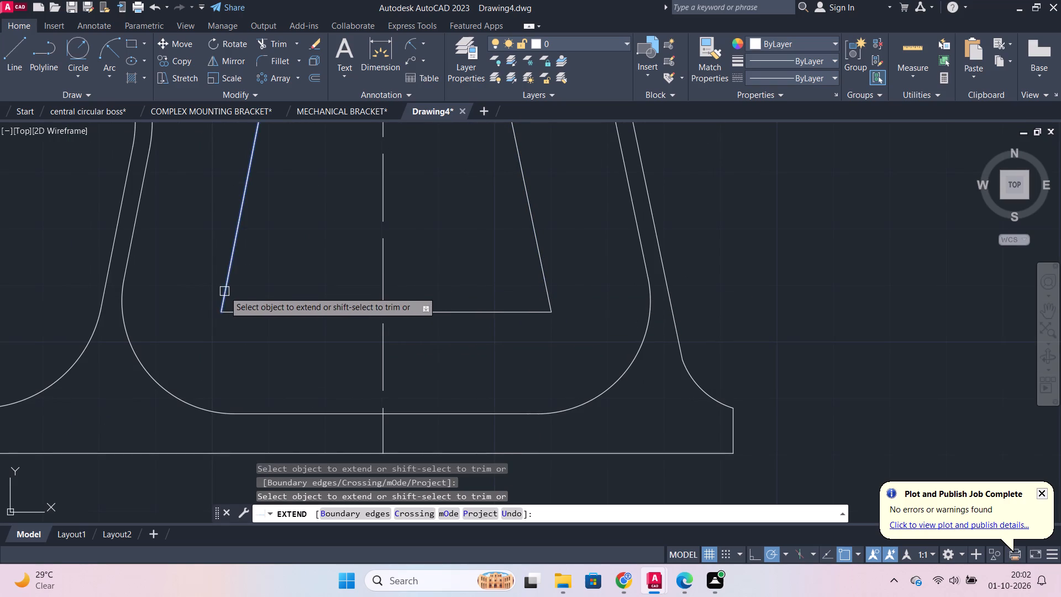
{"action": "left_click", "coordinate": [224, 291]}
{"action": "key", "text": "Escape"}
Fillet the cutout's two bottom corners with a radius of 7.
{"action": "key", "text": "f"}
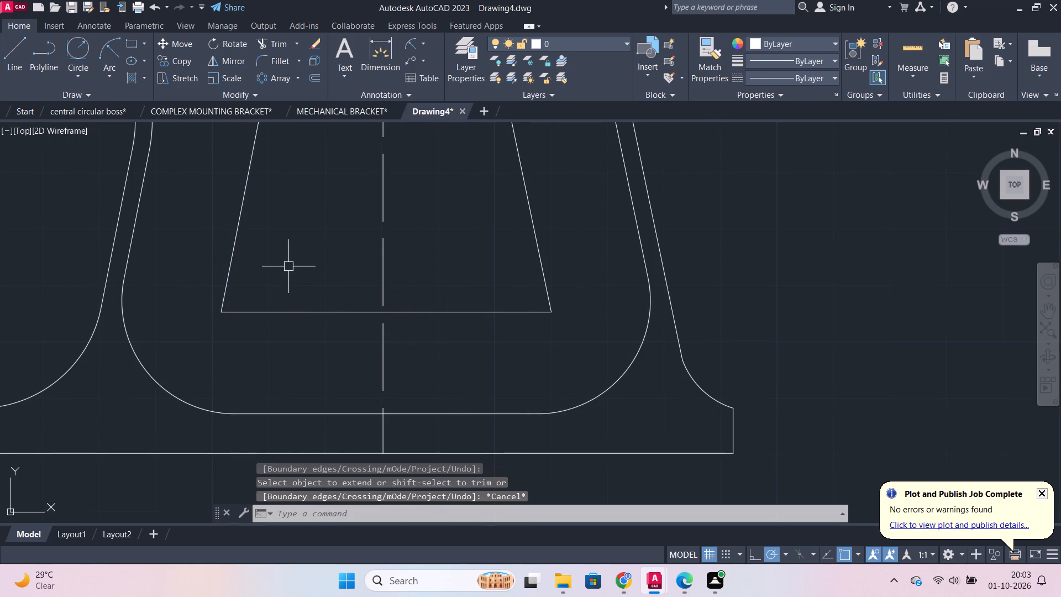
{"action": "key", "text": "Return"}
{"action": "key", "text": "r"}
{"action": "key", "text": "Return"}
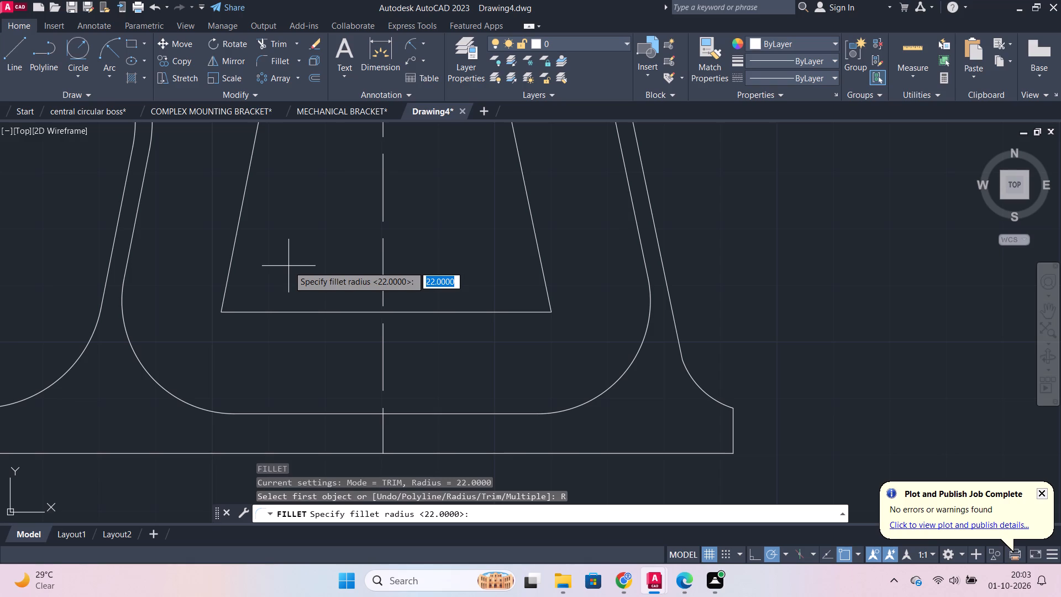
{"action": "key", "text": "7"}
{"action": "key", "text": "Return"}
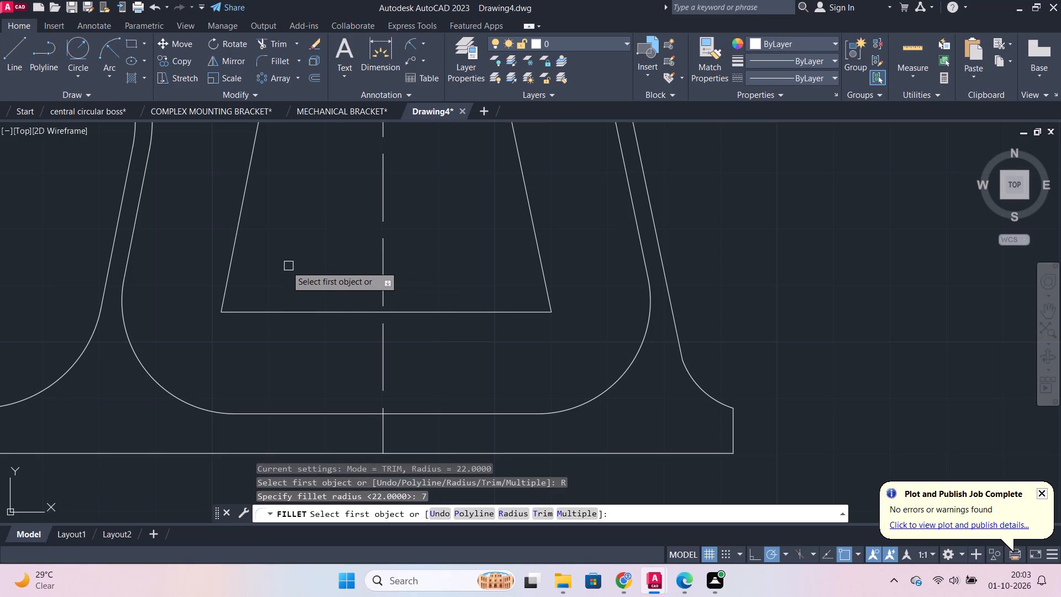
{"action": "left_click", "coordinate": [232, 277]}
{"action": "left_click", "coordinate": [251, 311]}
{"action": "key", "text": "space"}
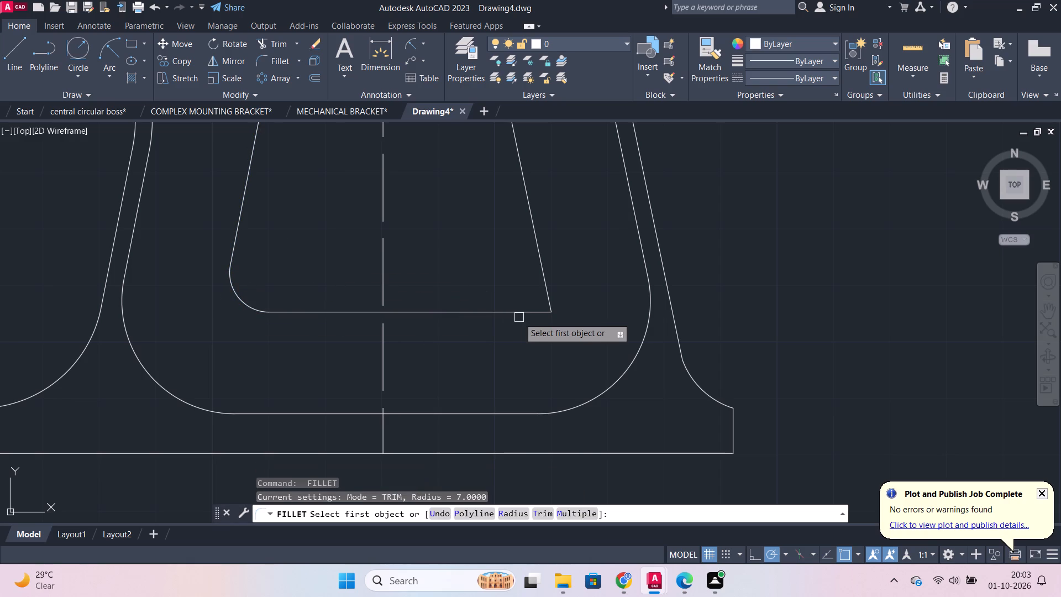
{"action": "left_click", "coordinate": [516, 310]}
{"action": "left_click", "coordinate": [541, 276]}
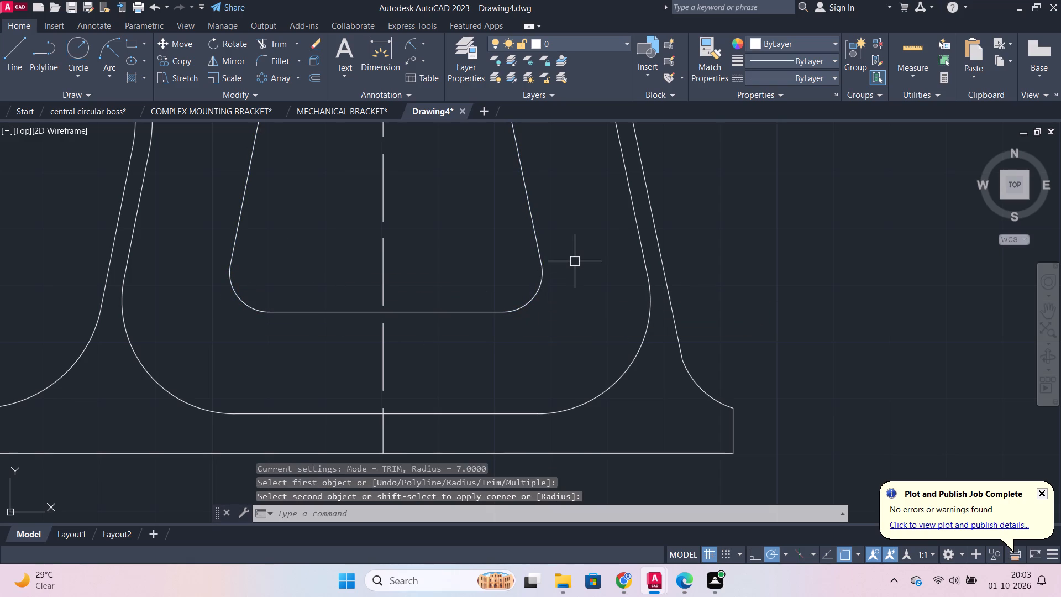
Add horizontal linear dimensions below the base from its left end to the centre line and from the centre line to its right end.
{"action": "scroll", "coordinate": [575, 260], "scroll_direction": "down", "scroll_amount": 2}
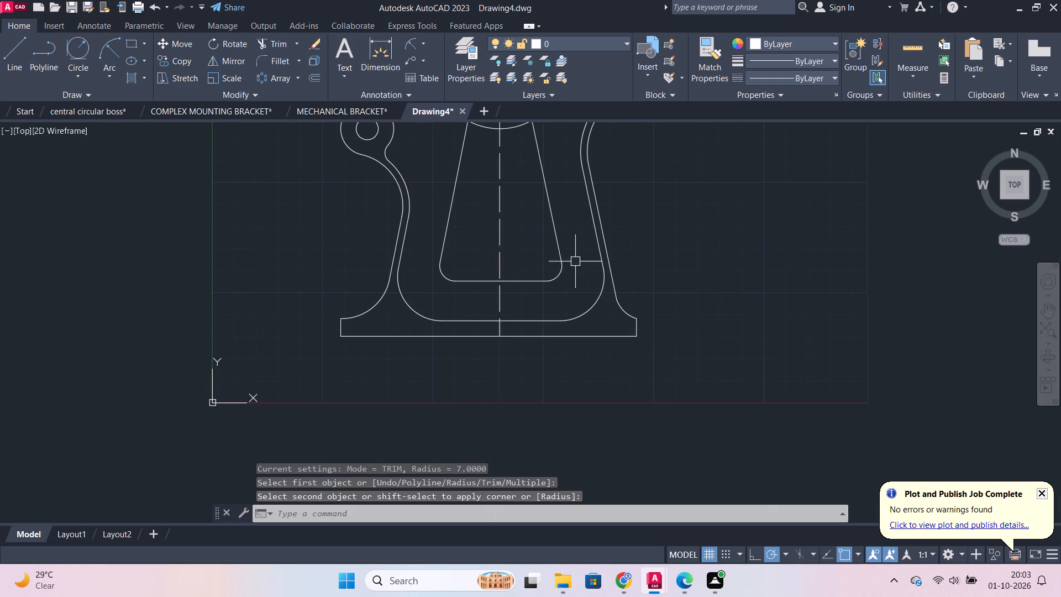
{"action": "scroll", "coordinate": [541, 253], "scroll_direction": "down", "scroll_amount": 1}
{"action": "scroll", "coordinate": [537, 248], "scroll_direction": "up", "scroll_amount": 1}
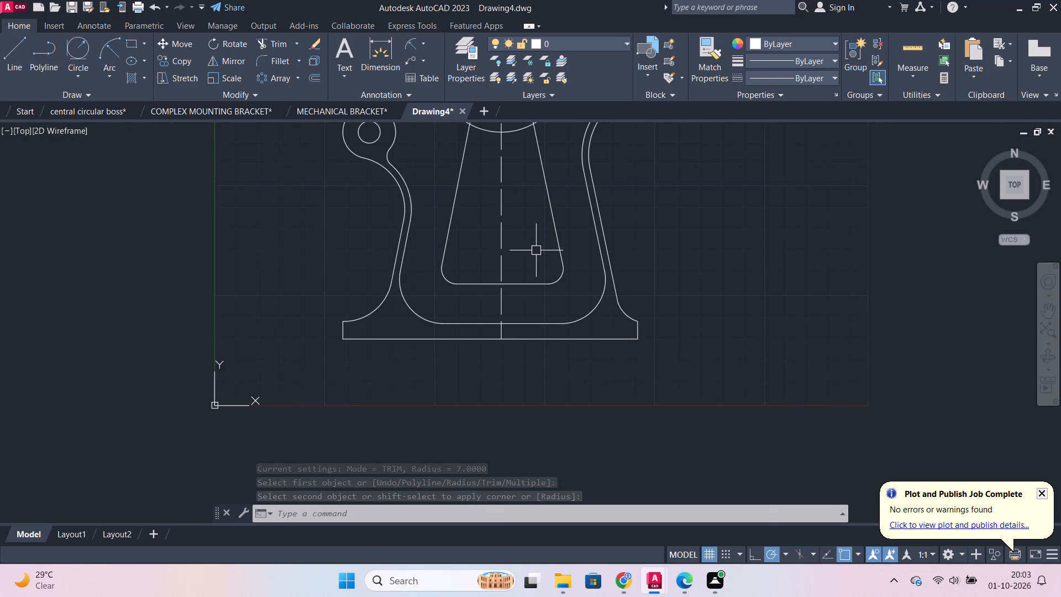
{"action": "middle_click_drag", "start_coordinate": [486, 393], "coordinate": [484, 402]}
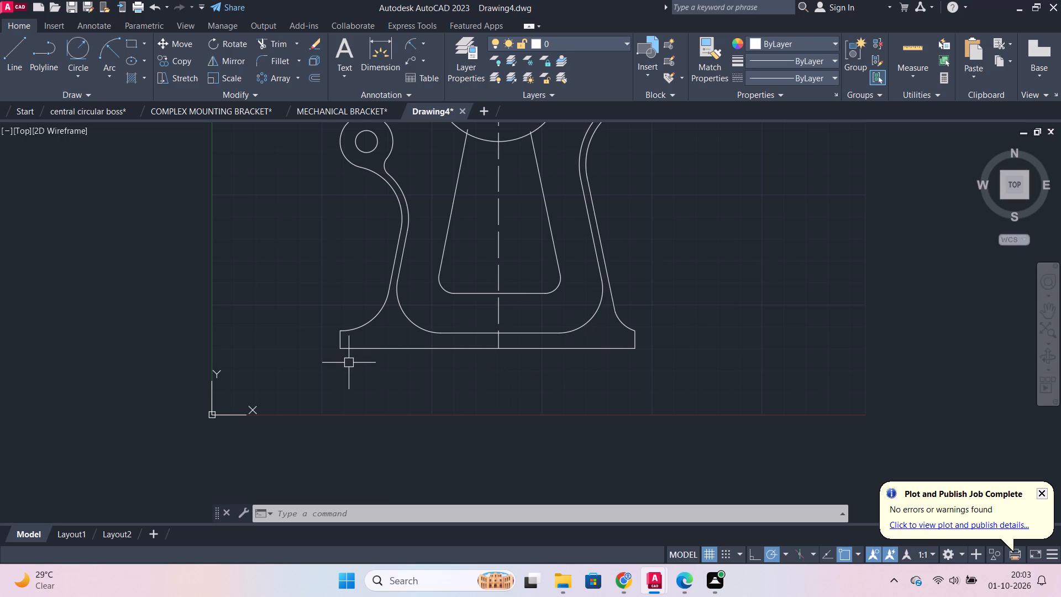
{"action": "left_click", "coordinate": [422, 40]}
{"action": "left_click", "coordinate": [449, 67]}
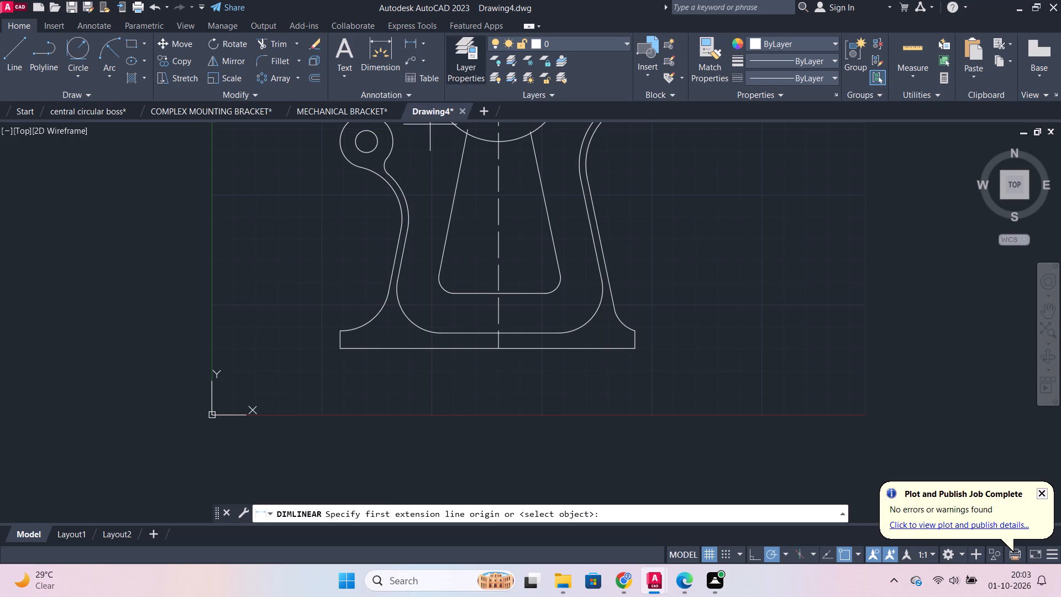
{"action": "left_click", "coordinate": [341, 345]}
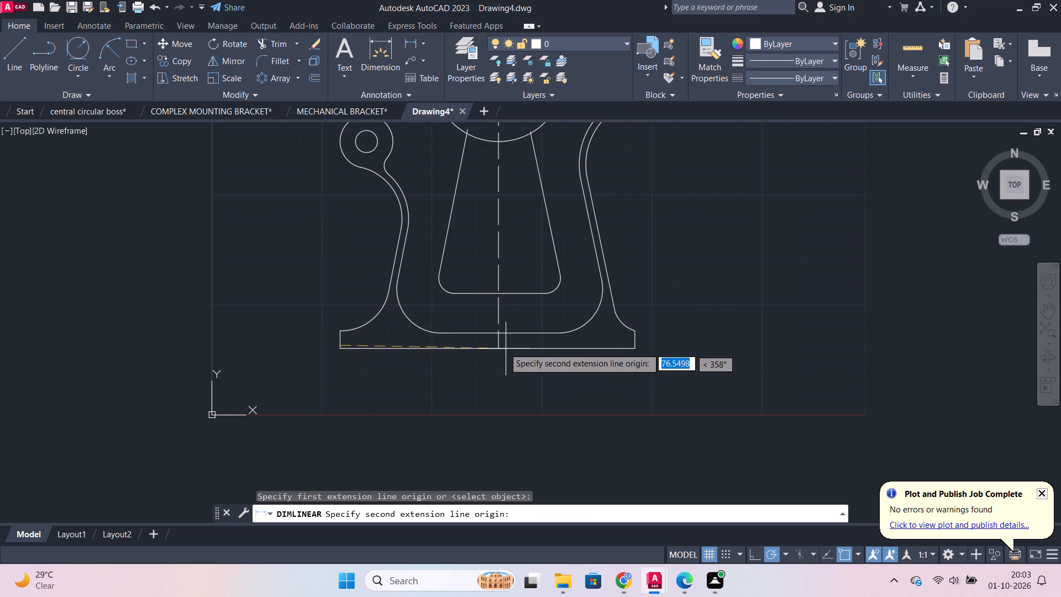
{"action": "left_click_drag", "start_coordinate": [498, 350], "coordinate": [498, 355]}
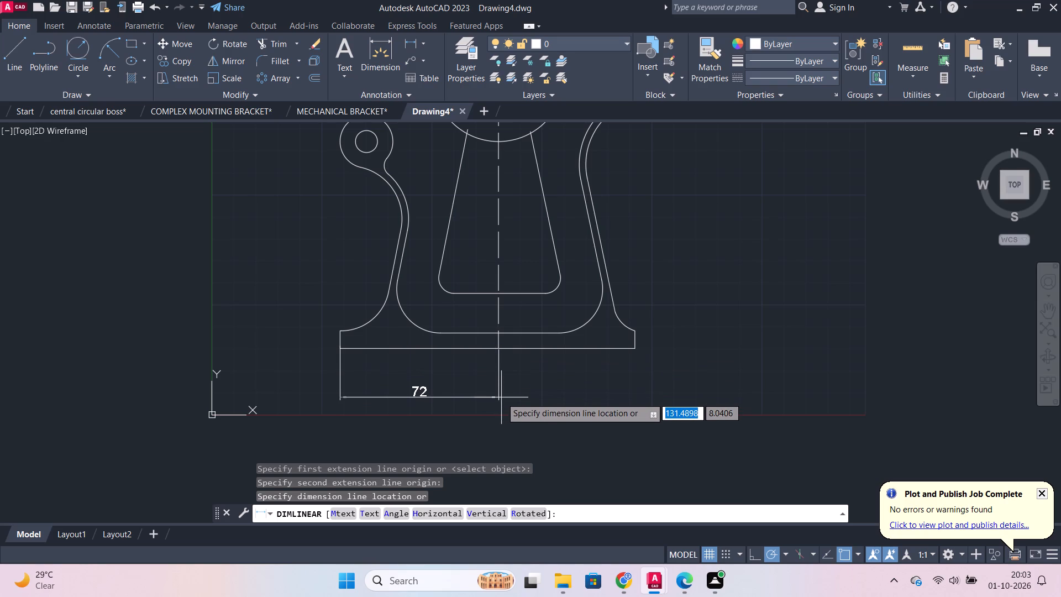
{"action": "left_click", "coordinate": [501, 390]}
{"action": "key", "text": "space"}
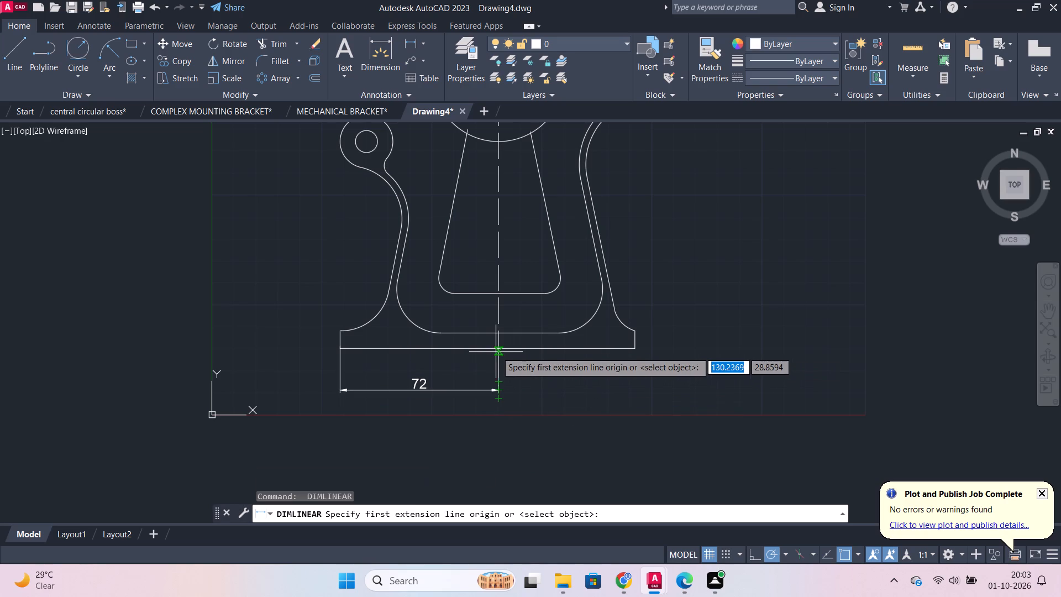
{"action": "left_click", "coordinate": [497, 347]}
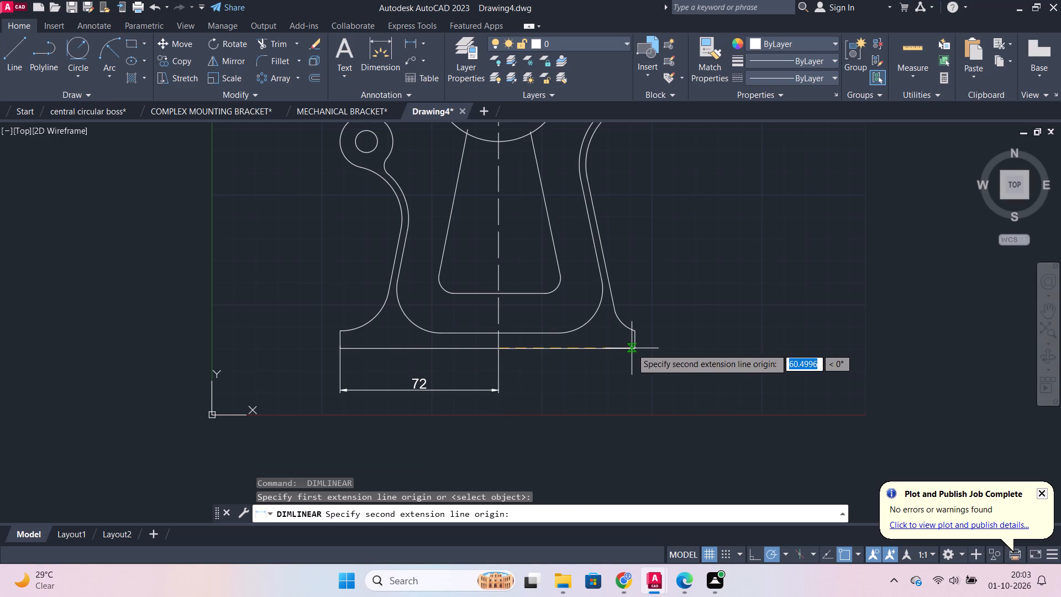
{"action": "left_click", "coordinate": [636, 347]}
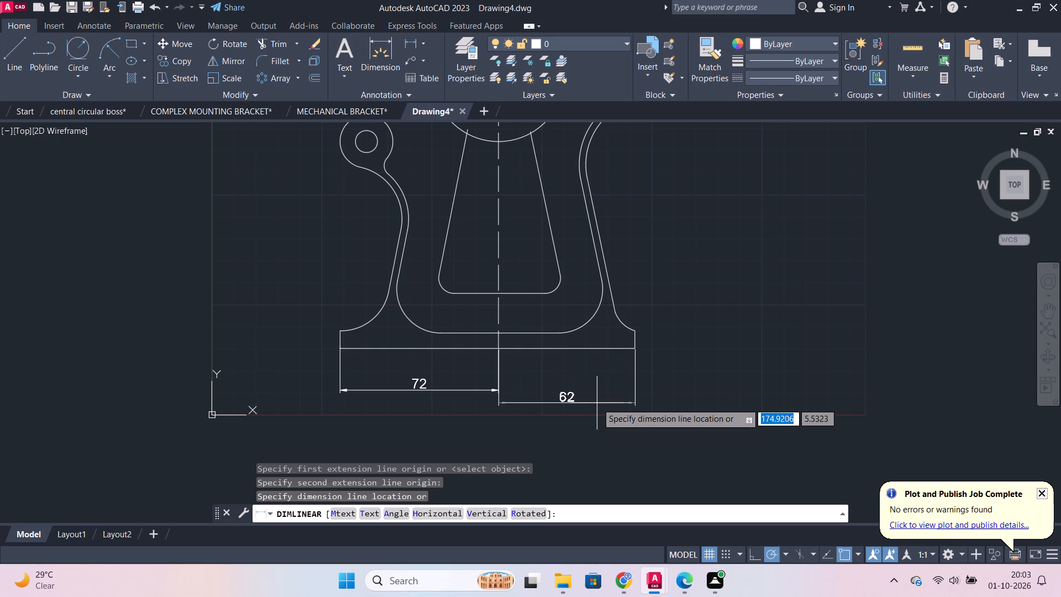
{"action": "left_click", "coordinate": [592, 391]}
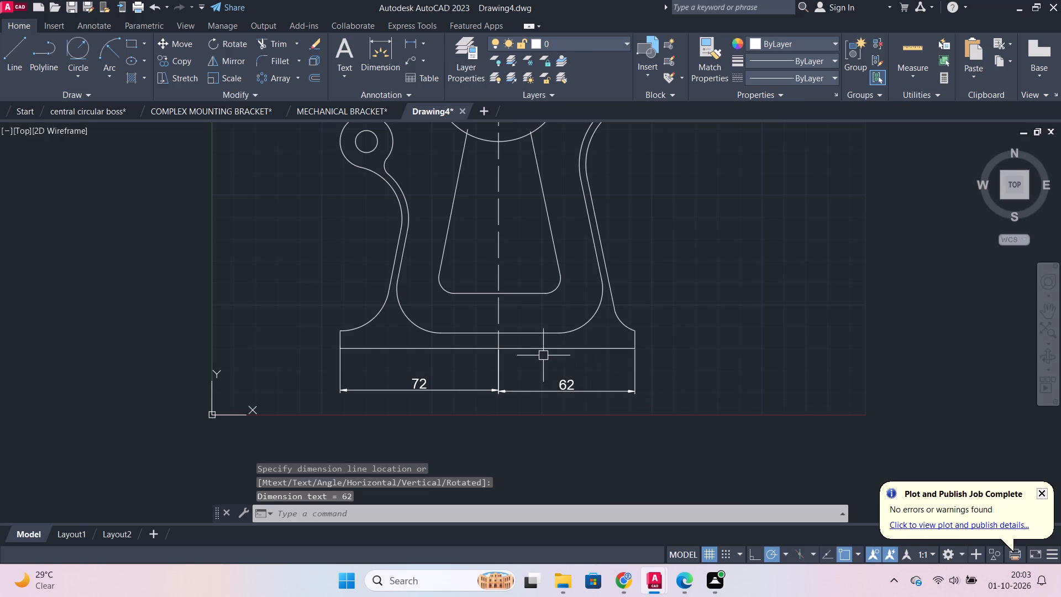
Add vertical linear dimensions for the base thickness below the inner profile and for the base's right end edge.
{"action": "scroll", "coordinate": [543, 355], "scroll_direction": "up", "scroll_amount": 1}
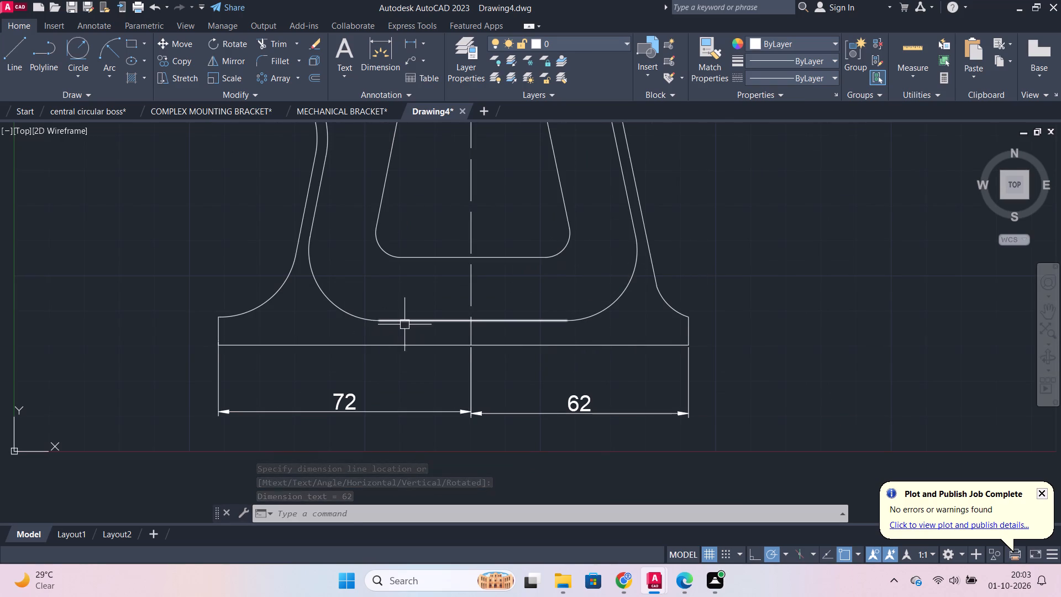
{"action": "key", "text": "space"}
{"action": "left_click", "coordinate": [422, 322]}
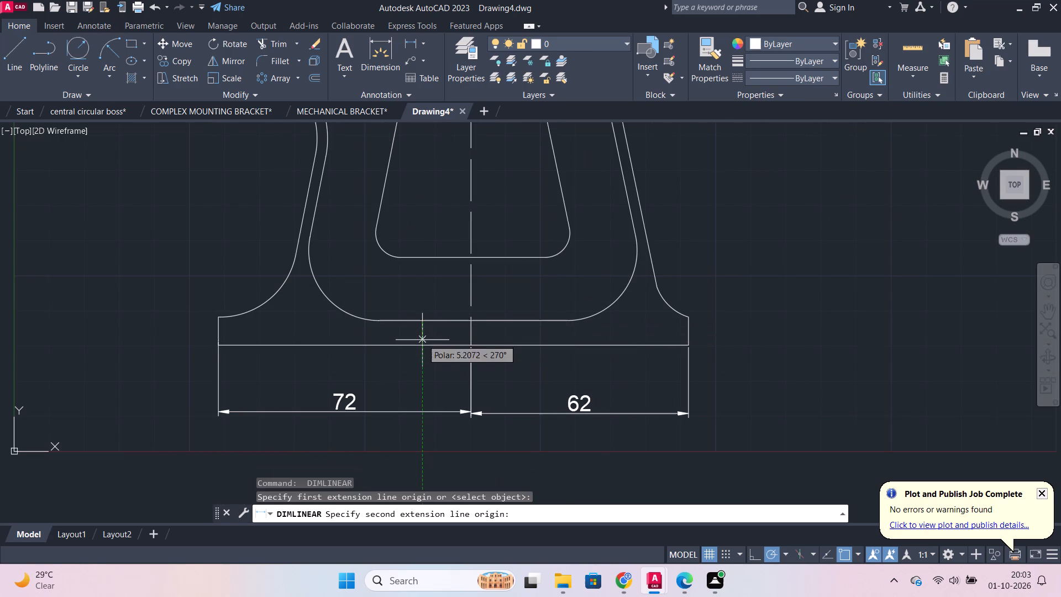
{"action": "left_click", "coordinate": [422, 344]}
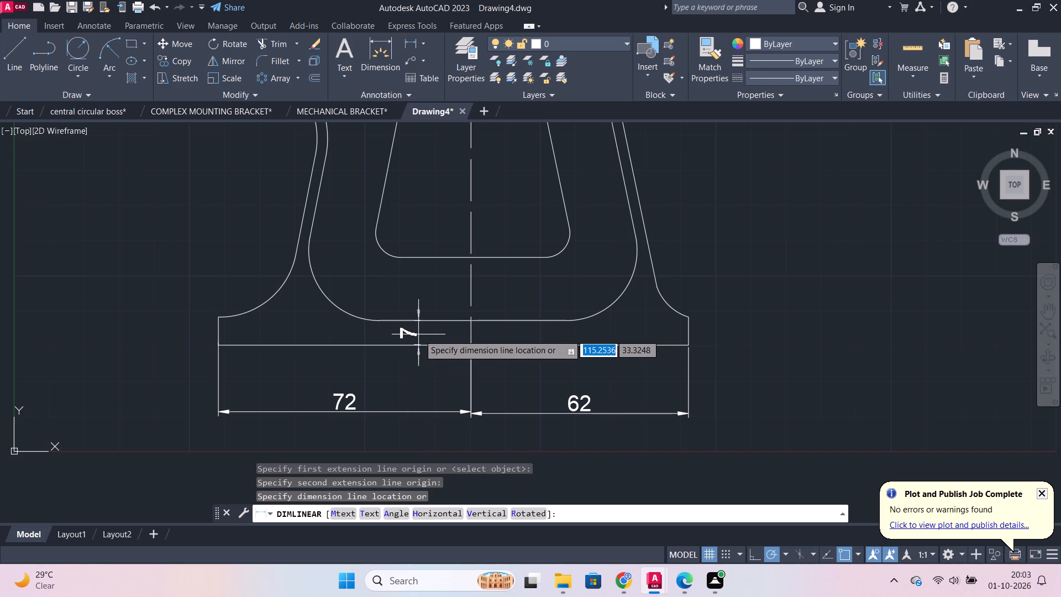
{"action": "left_click", "coordinate": [422, 334]}
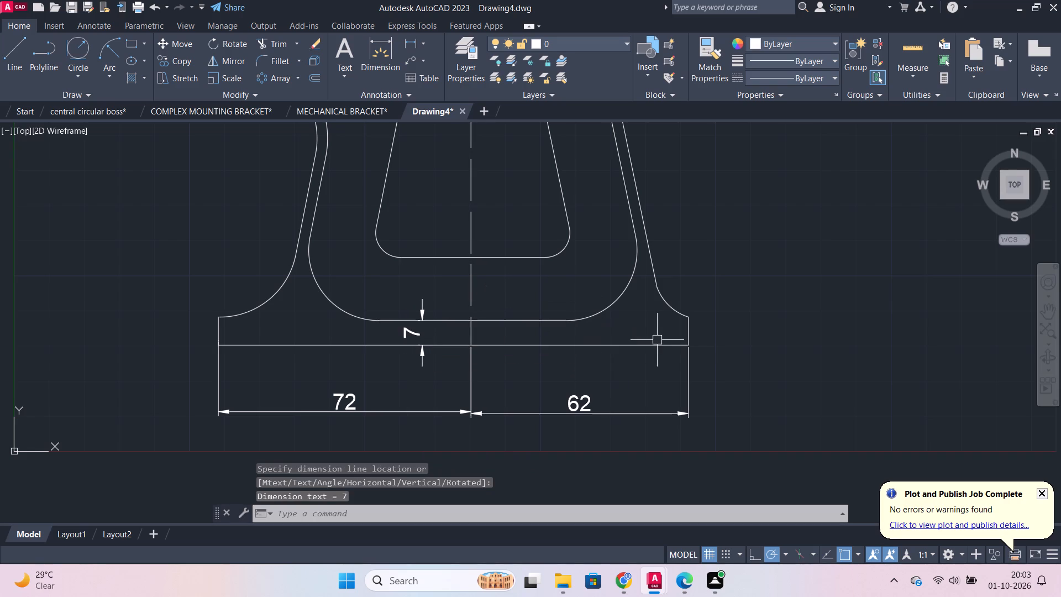
{"action": "key", "text": "space"}
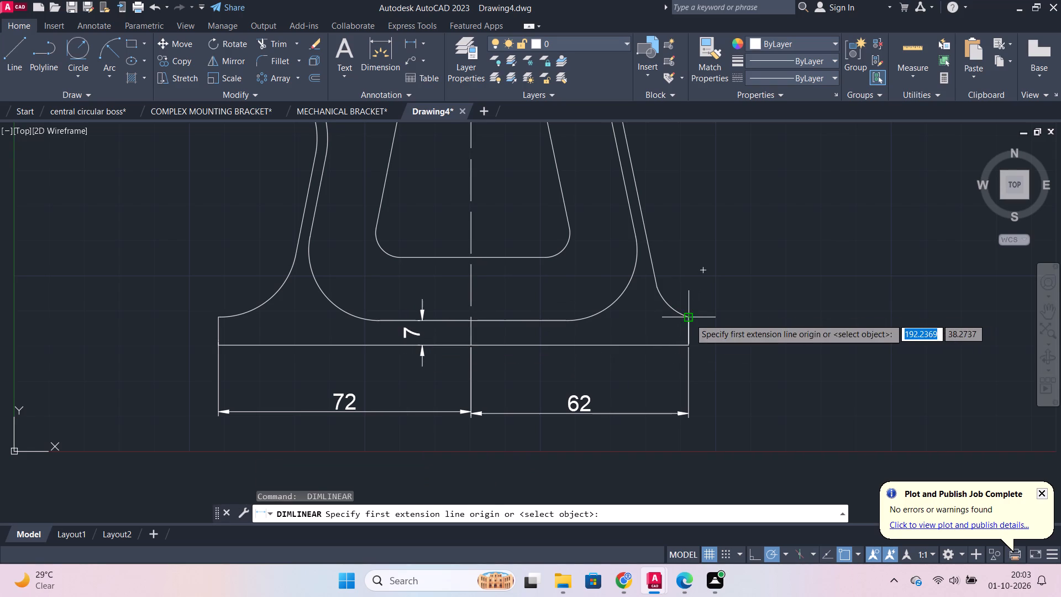
{"action": "left_click", "coordinate": [690, 318]}
{"action": "left_click", "coordinate": [690, 343]}
{"action": "left_click", "coordinate": [723, 342]}
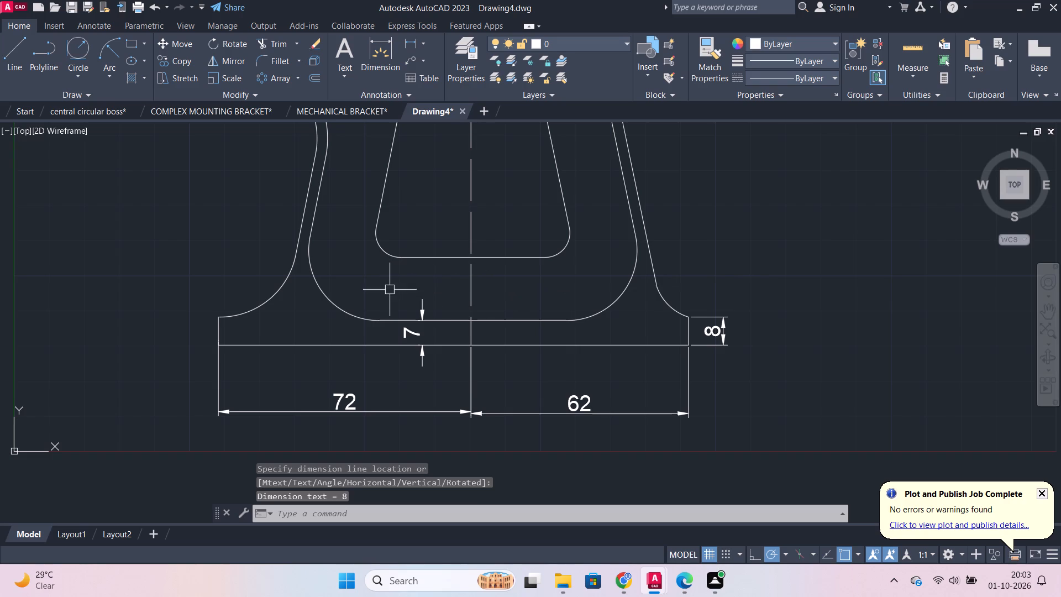
Add a vertical linear dimension between the cutout's bottom edge and the inner profile's bottom line, placed beside the centre line.
{"action": "key", "text": "space"}
{"action": "left_click", "coordinate": [505, 259]}
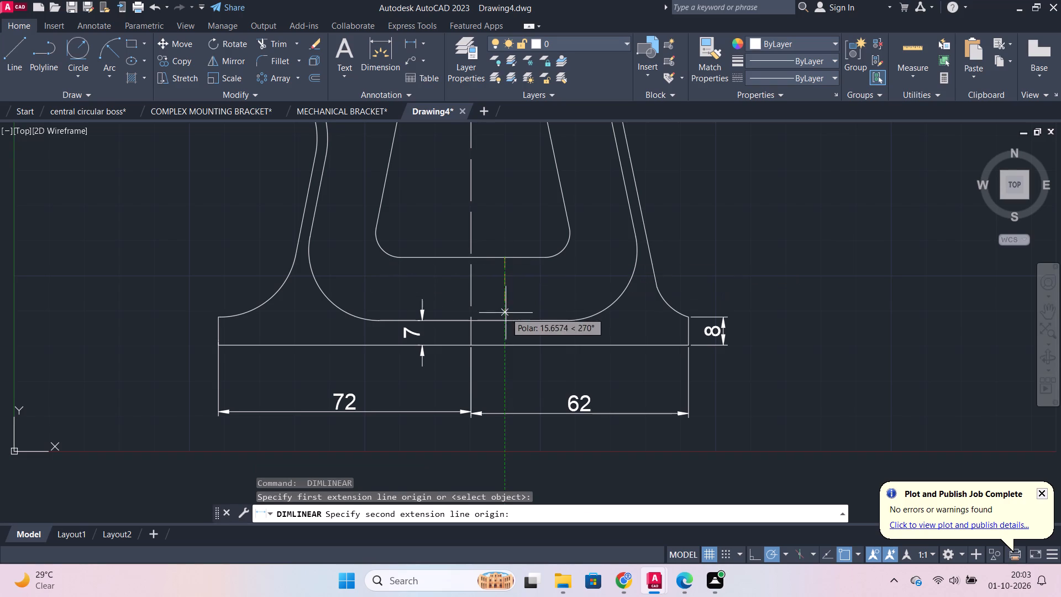
{"action": "left_click", "coordinate": [506, 319]}
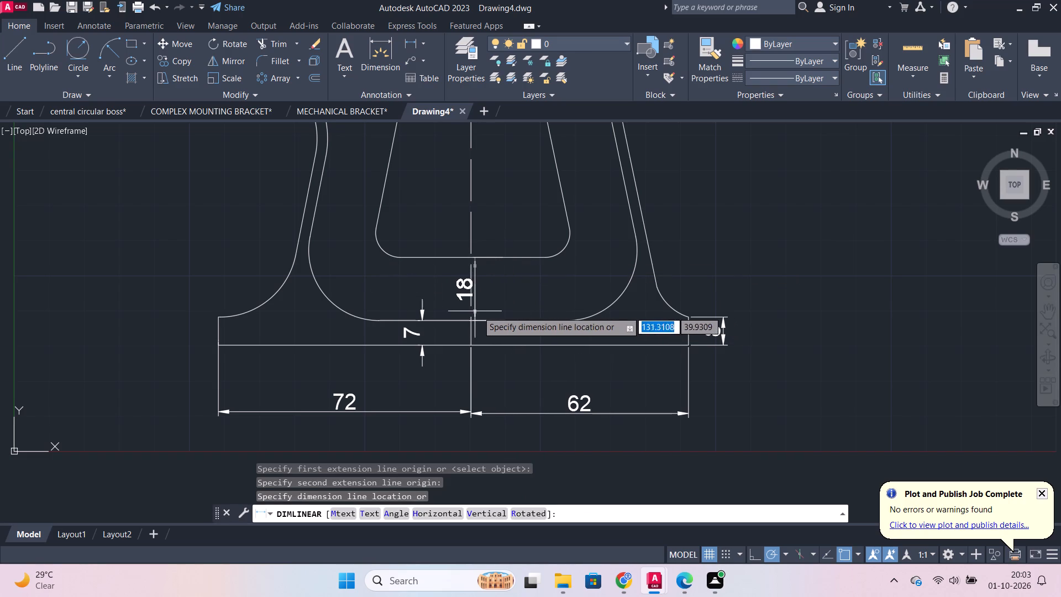
{"action": "left_click", "coordinate": [487, 312]}
{"action": "middle_click_drag", "start_coordinate": [484, 200], "coordinate": [498, 247]}
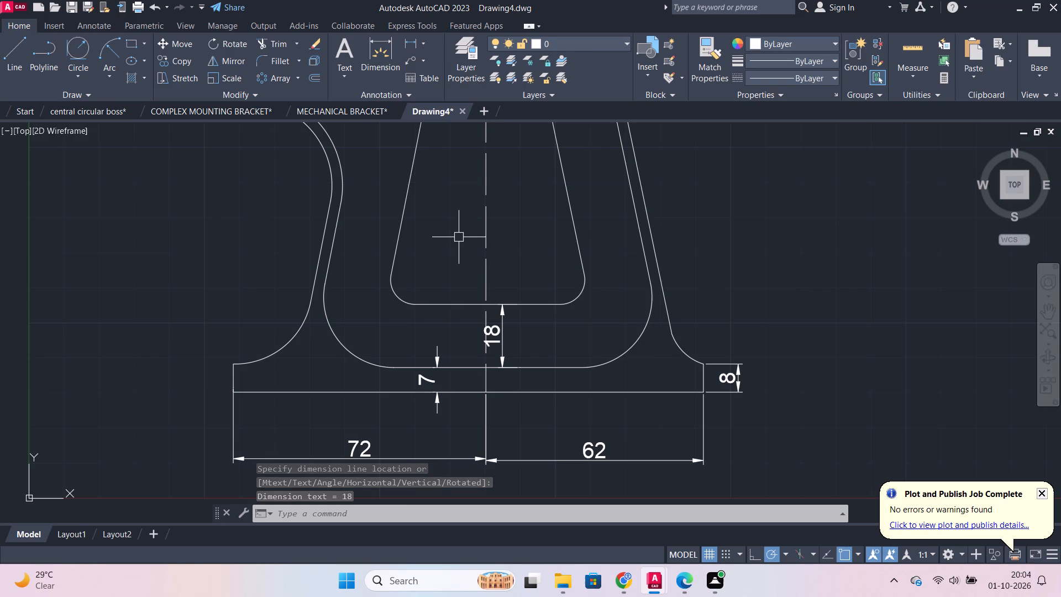
{"action": "key", "text": "Escape"}
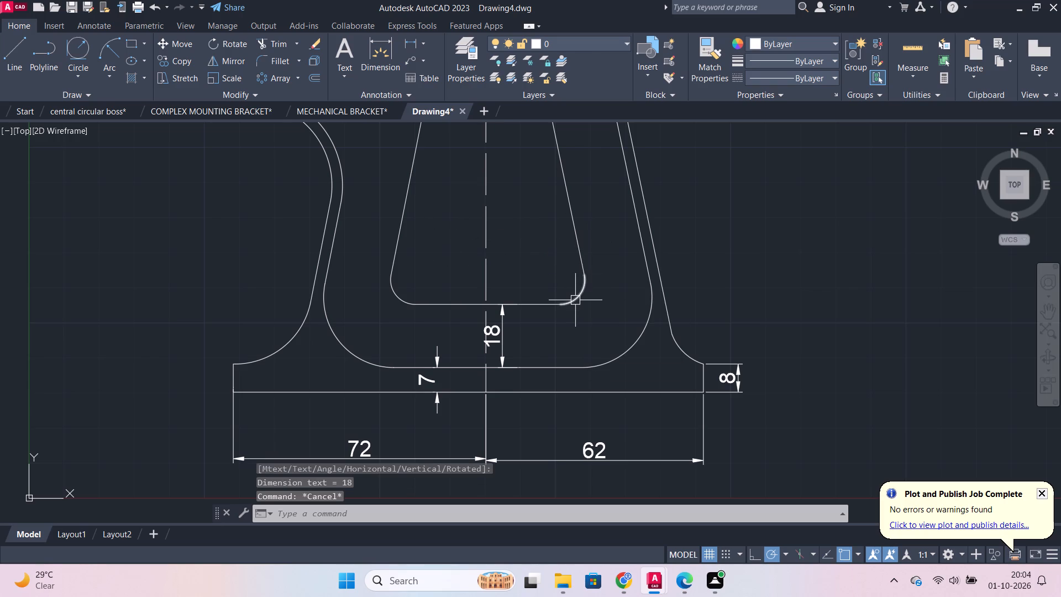
{"action": "key", "text": "Escape"}
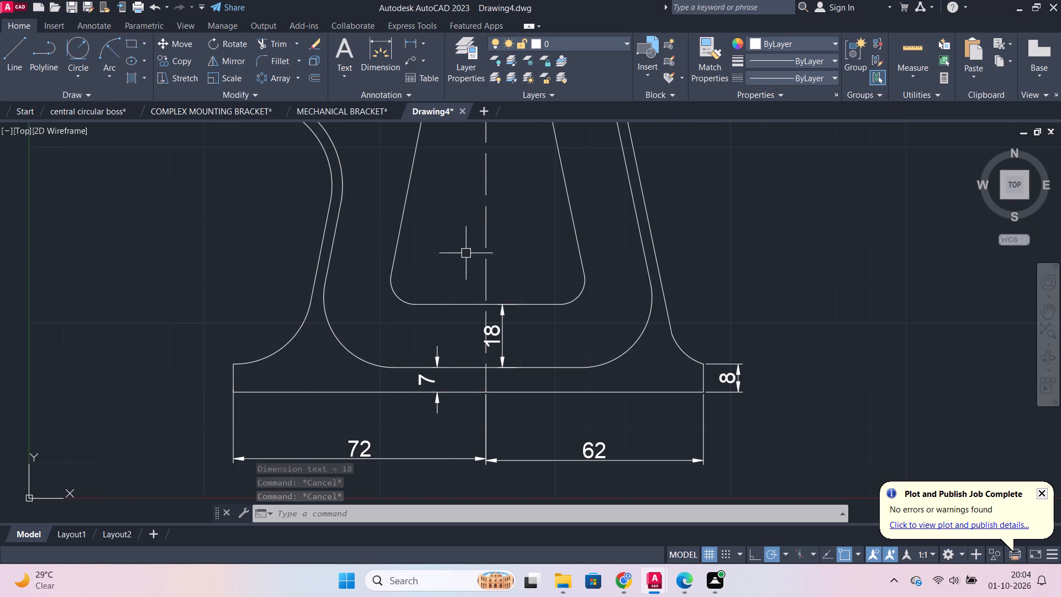
Fillet the upper ends of the cutout's two slanted lines together with a radius of 10.
{"action": "middle_click_drag", "start_coordinate": [613, 218], "coordinate": [617, 232]}
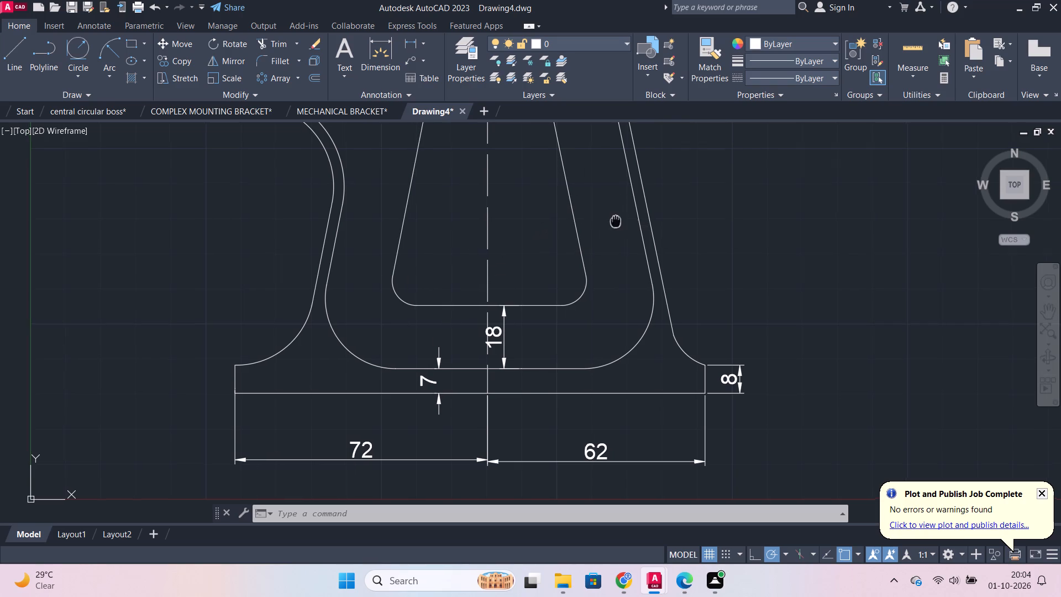
{"action": "middle_click_drag", "start_coordinate": [617, 232], "coordinate": [601, 353]}
{"action": "key", "text": "f"}
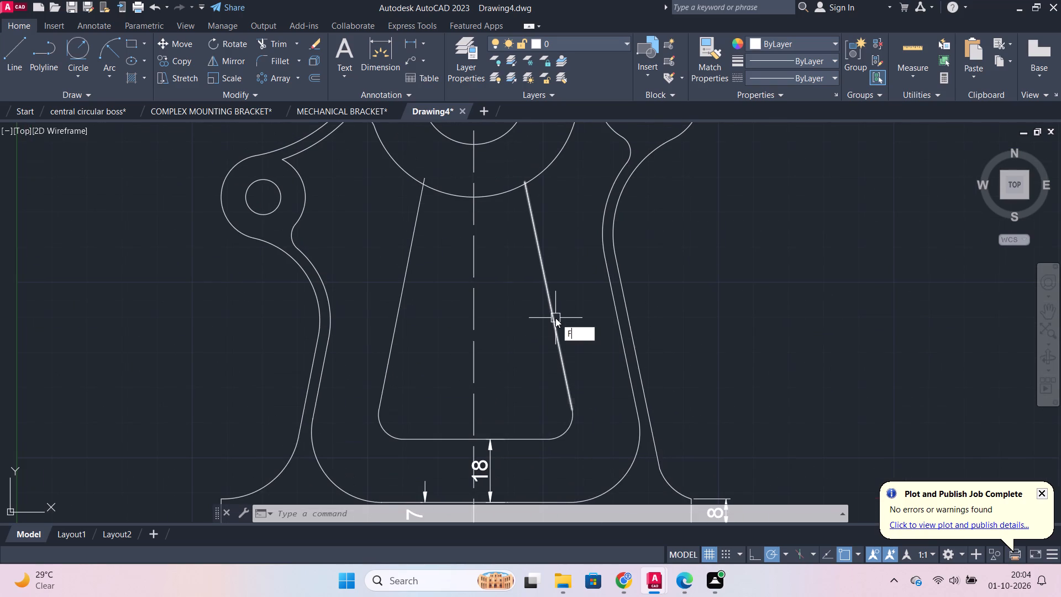
{"action": "key", "text": "Return"}
{"action": "key", "text": "r"}
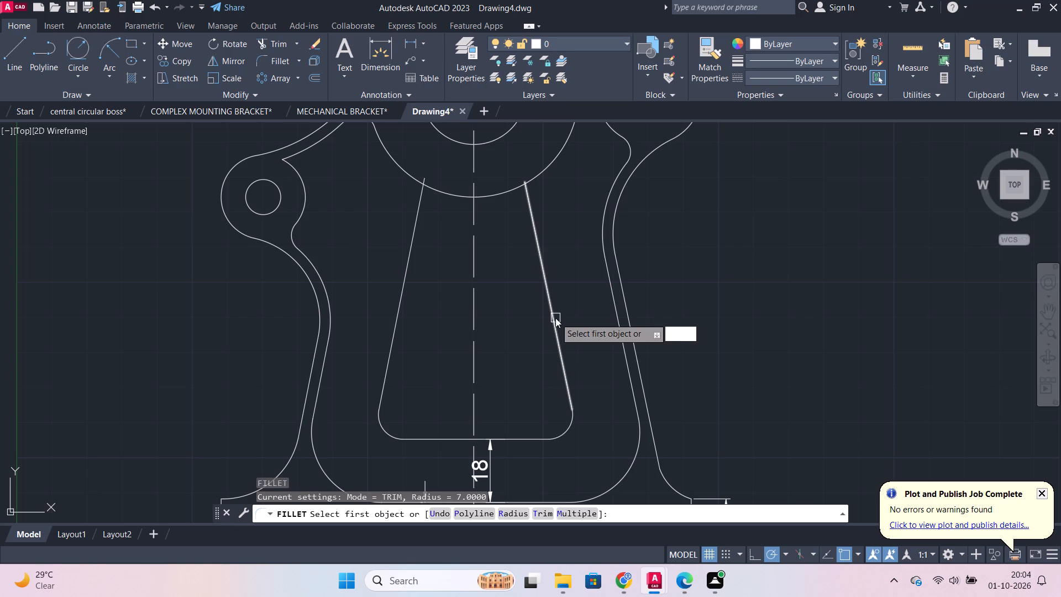
{"action": "key", "text": "Return"}
{"action": "key", "text": "2"}
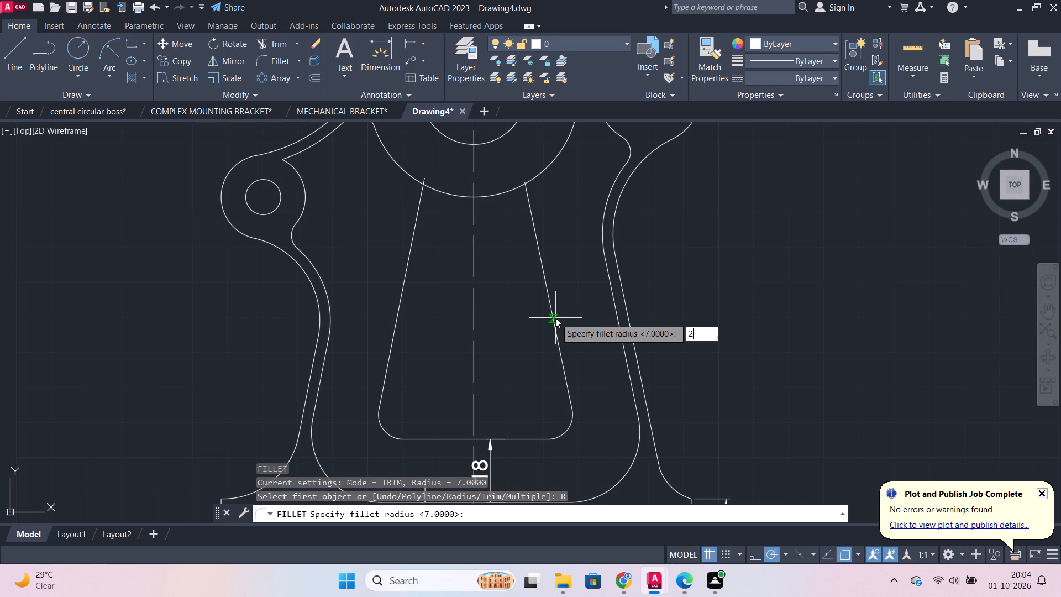
{"action": "key", "text": "BackSpace"}
{"action": "type", "text": "10"}
{"action": "key", "text": "Return"}
{"action": "left_click", "coordinate": [418, 210]}
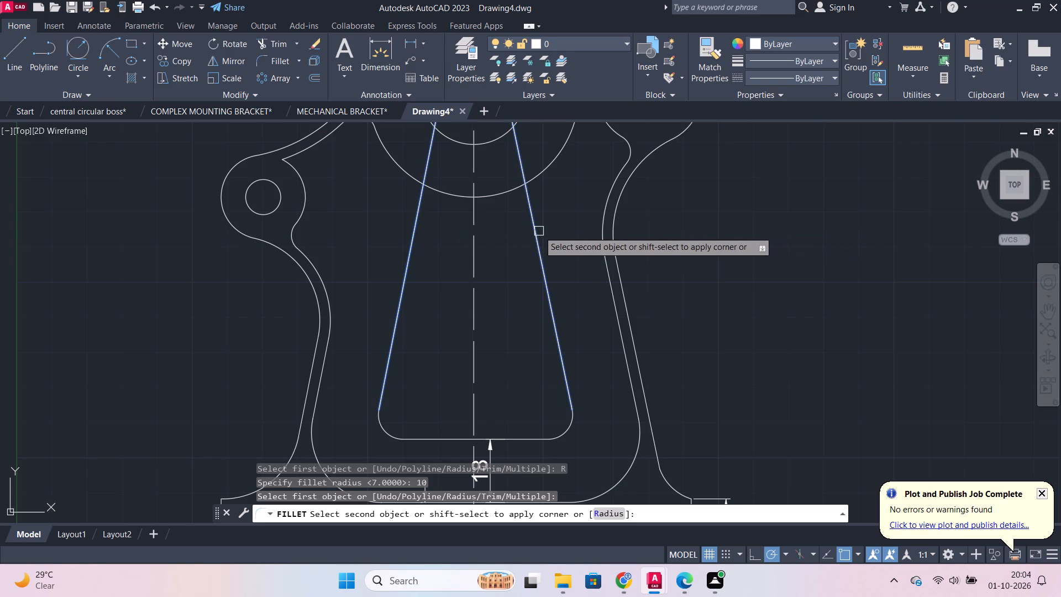
{"action": "left_click", "coordinate": [539, 231]}
Move the whole cutout down the centre line by its top arc's centre, its bottom edge about 29 below the inner profile's bottom line.
{"action": "scroll", "coordinate": [539, 231], "scroll_direction": "down", "scroll_amount": 1}
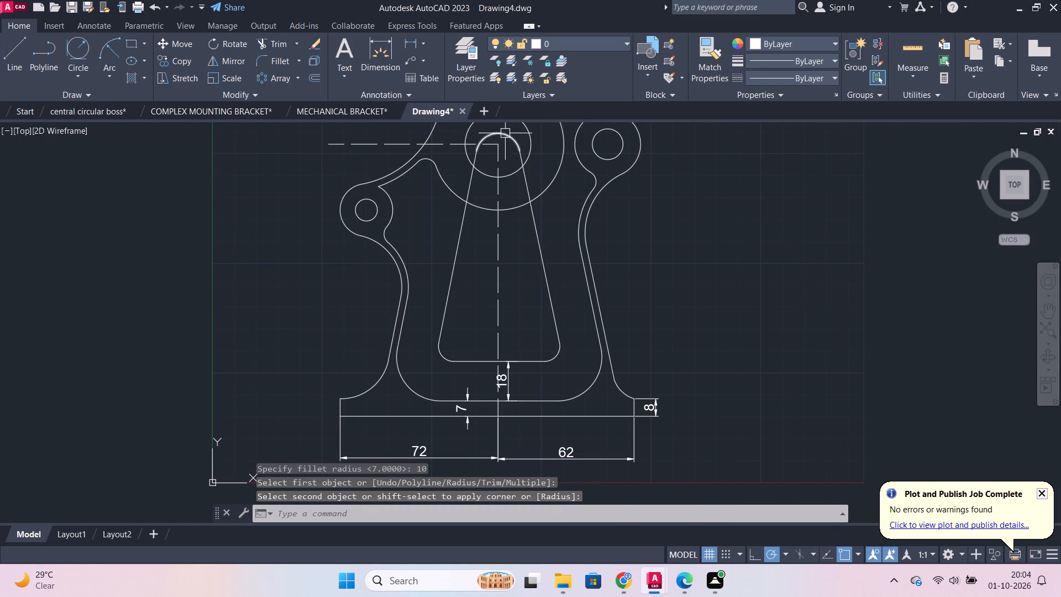
{"action": "left_click", "coordinate": [541, 240]}
{"action": "left_click", "coordinate": [464, 224]}
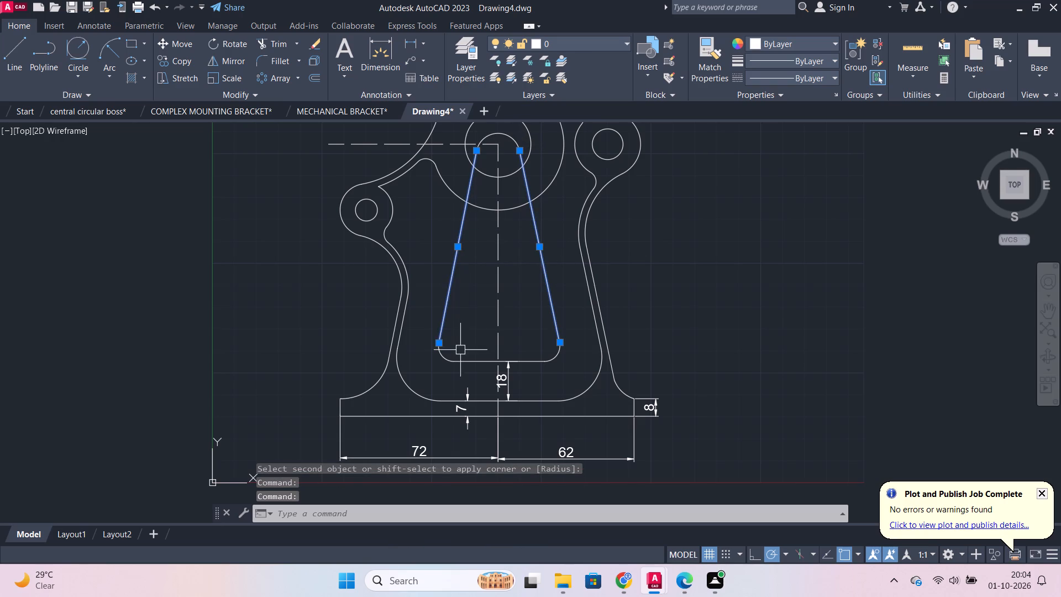
{"action": "left_click", "coordinate": [463, 358]}
{"action": "left_click", "coordinate": [445, 356]}
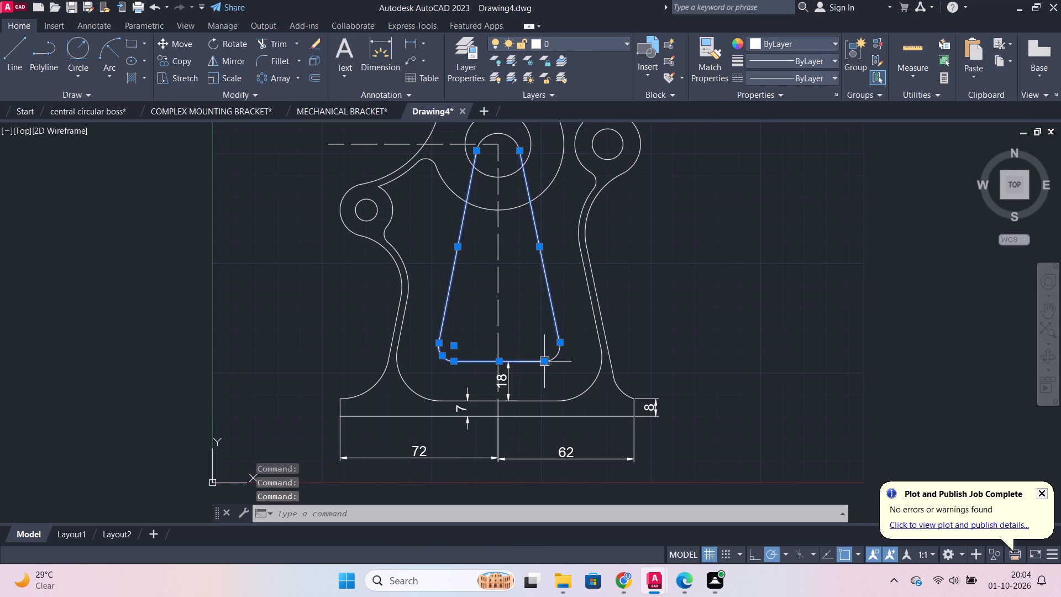
{"action": "left_click", "coordinate": [556, 357]}
{"action": "left_click", "coordinate": [516, 139]}
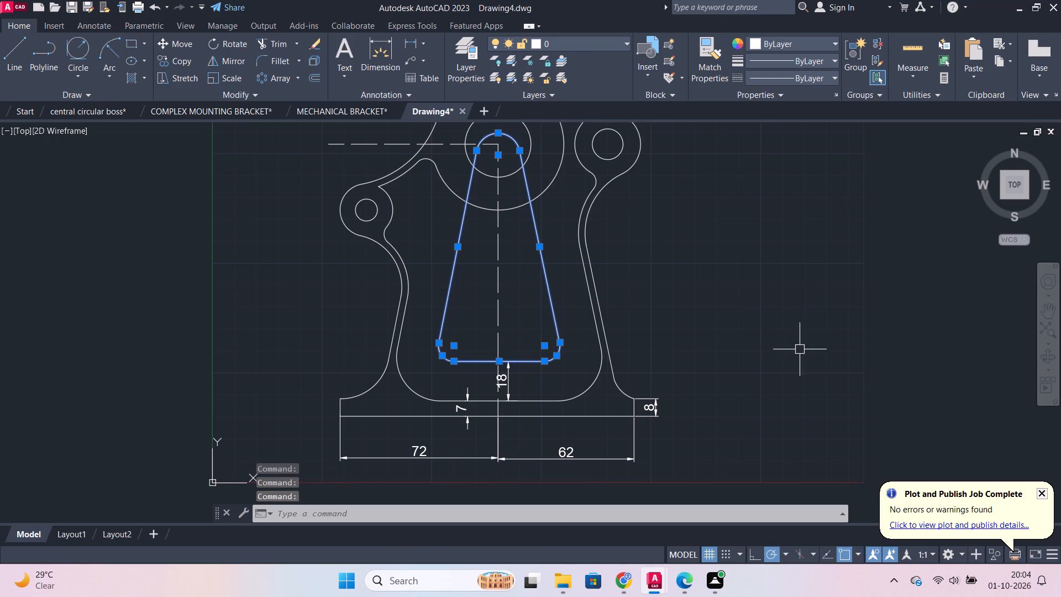
{"action": "key", "text": "m"}
{"action": "key", "text": "Return"}
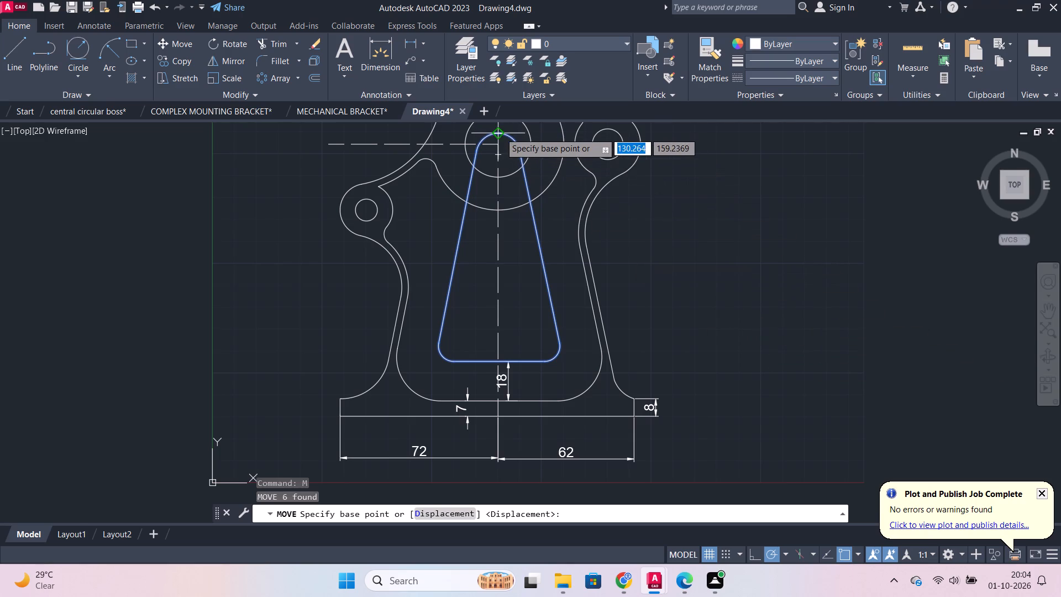
{"action": "left_click", "coordinate": [498, 155]}
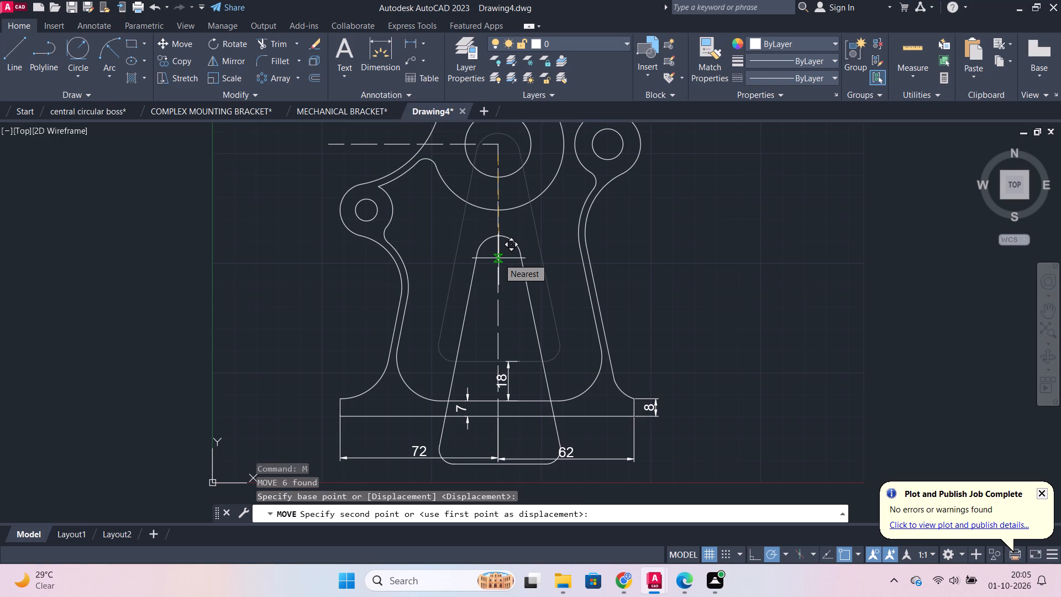
{"action": "left_click", "coordinate": [498, 258]}
{"action": "key", "text": "Escape"}
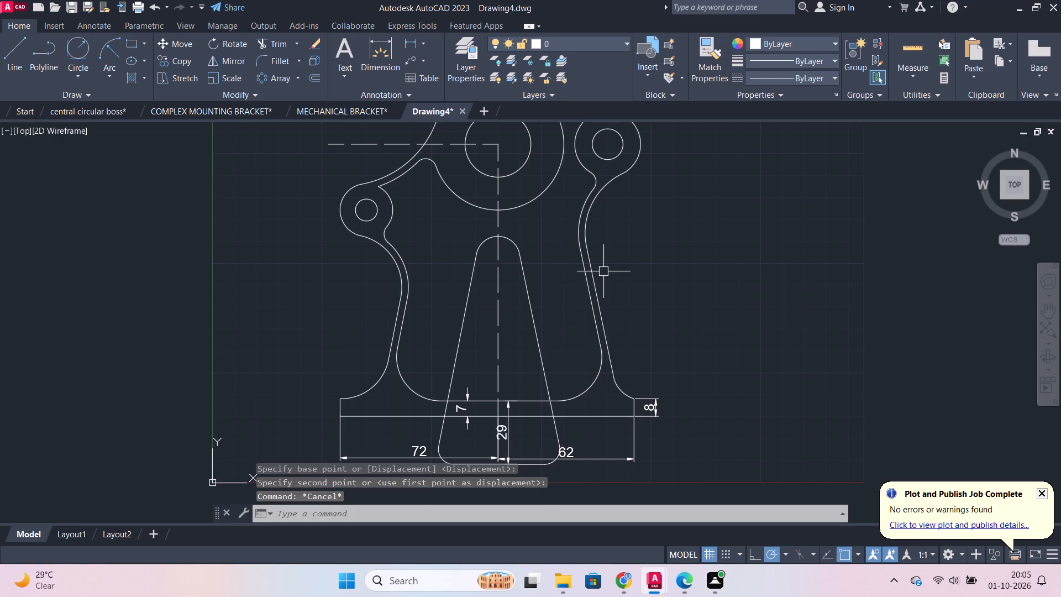
Offset the inner profile's bottom horizontal line upward by 18.
{"action": "left_click", "coordinate": [524, 402]}
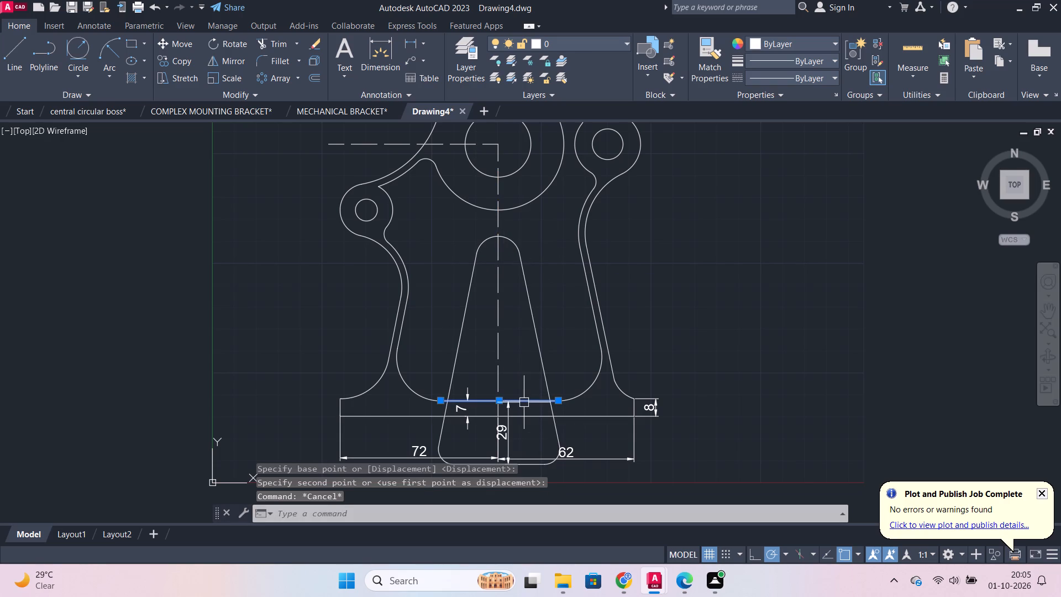
{"action": "key", "text": "o"}
{"action": "key", "text": "Return"}
{"action": "key", "text": "Return"}
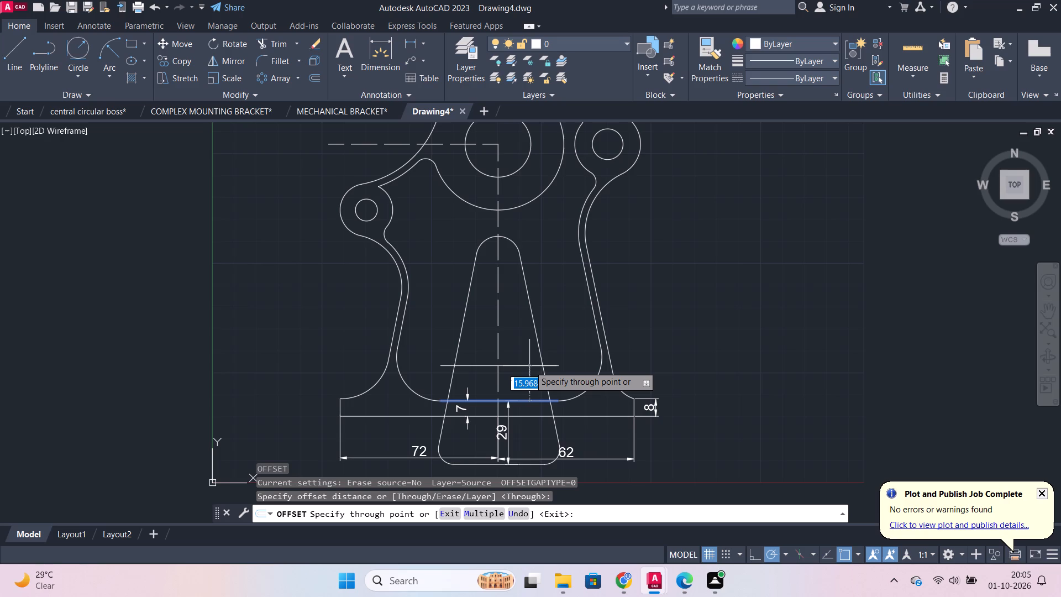
{"action": "type", "text": "18"}
{"action": "key", "text": "Return"}
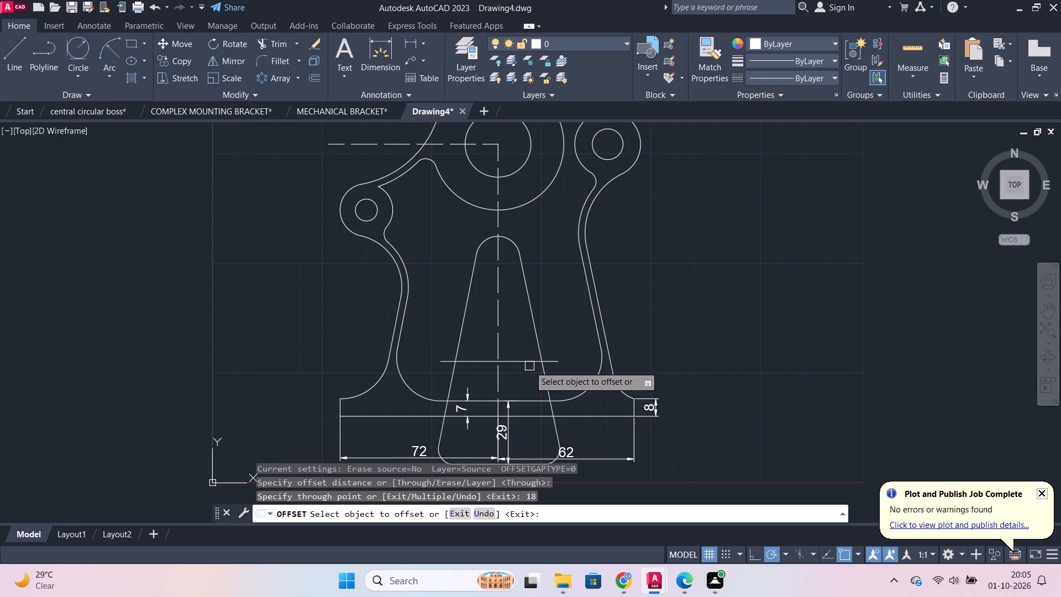
{"action": "key", "text": "Escape"}
Trim both slanted cutout sides between the new offset line and the inner profile's bottom line.
{"action": "type", "text": "TR"}
{"action": "key", "text": "Return"}
{"action": "left_click", "coordinate": [541, 374]}
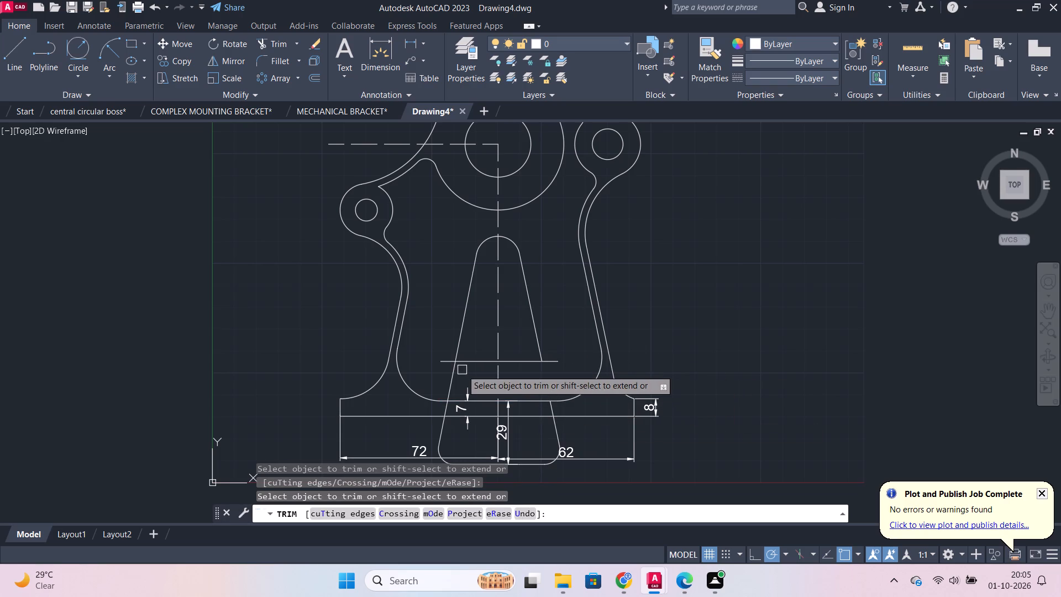
{"action": "left_click", "coordinate": [458, 370]}
{"action": "key", "text": "Escape"}
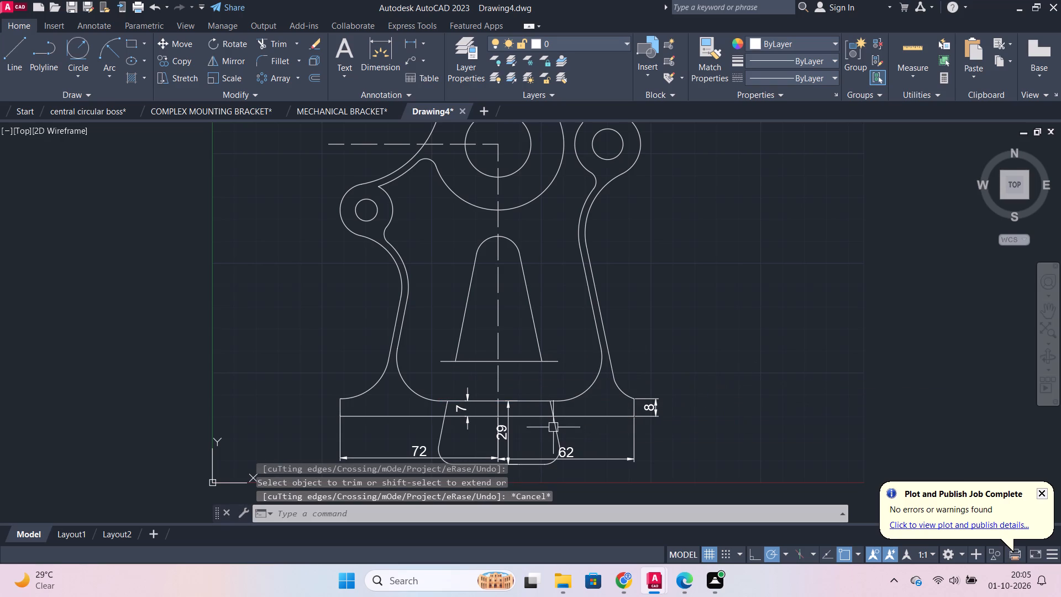
Erase the leftover lower part of the cutout: two slanted pieces, two corner arcs and the bottom line.
{"action": "left_click", "coordinate": [553, 427]}
{"action": "left_click", "coordinate": [443, 431]}
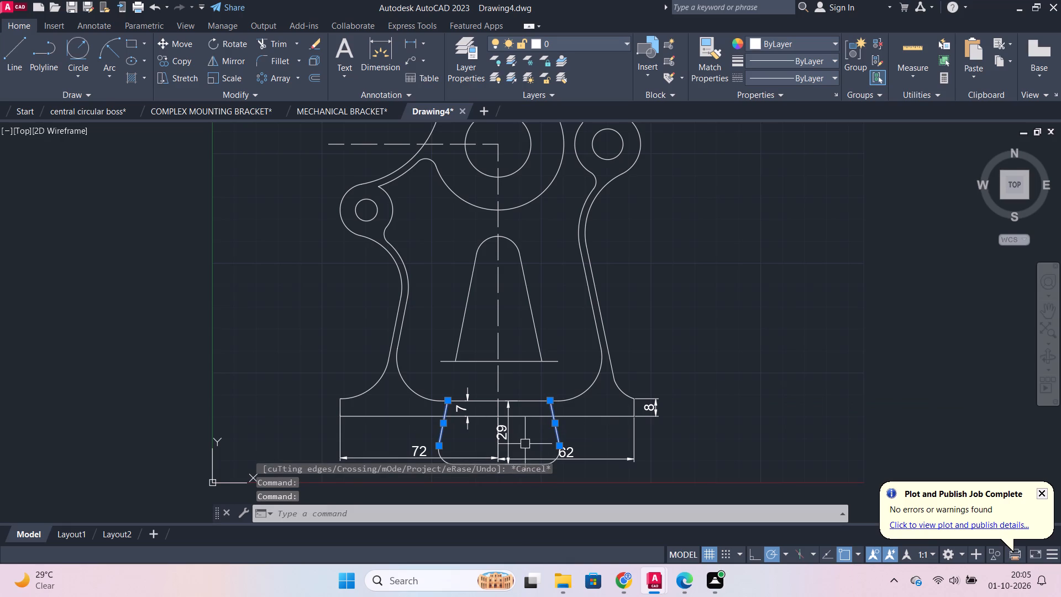
{"action": "middle_click_drag", "start_coordinate": [723, 347], "coordinate": [737, 298]}
{"action": "scroll", "coordinate": [552, 401], "scroll_direction": "up", "scroll_amount": 1}
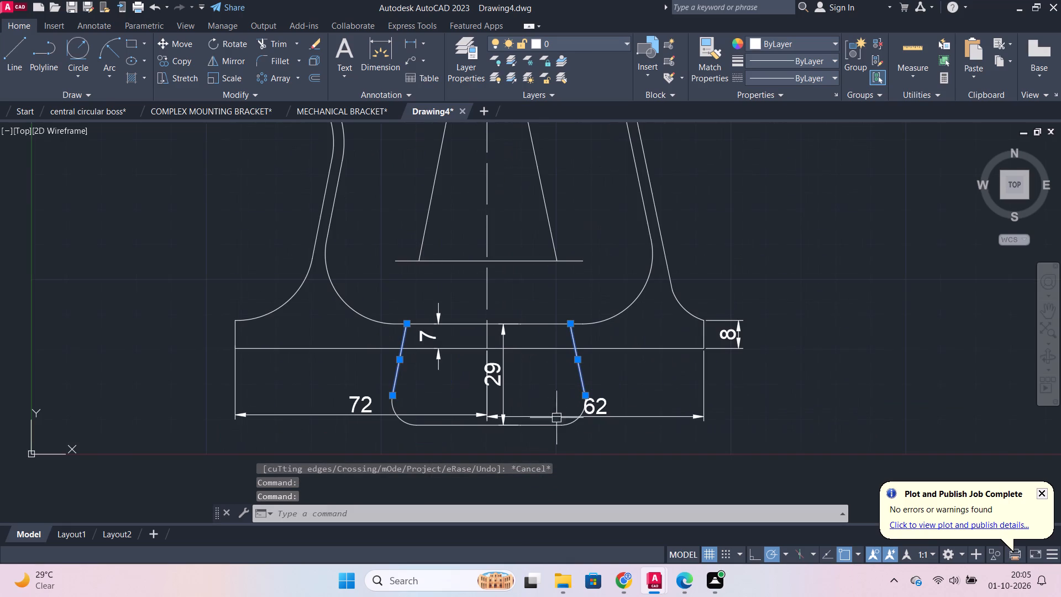
{"action": "left_click", "coordinate": [564, 428]}
{"action": "left_click", "coordinate": [543, 428]}
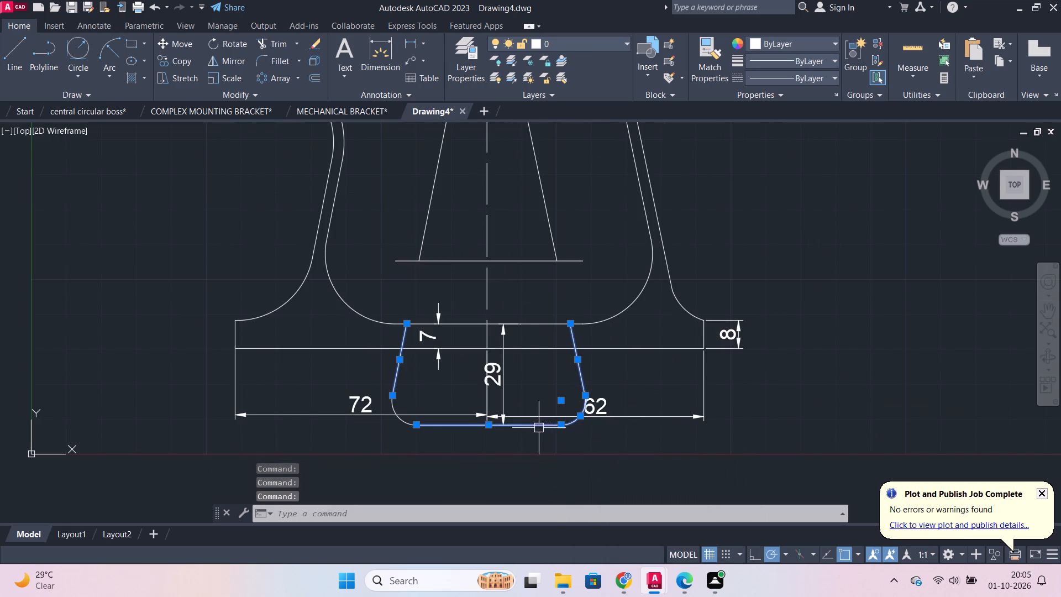
{"action": "left_click", "coordinate": [401, 427]}
{"action": "key", "text": "e"}
{"action": "key", "text": "Return"}
Fillet both bottom corners between the cutout's slanted sides and the offset line with a radius of 7.
{"action": "middle_click_drag", "start_coordinate": [589, 214], "coordinate": [600, 288]}
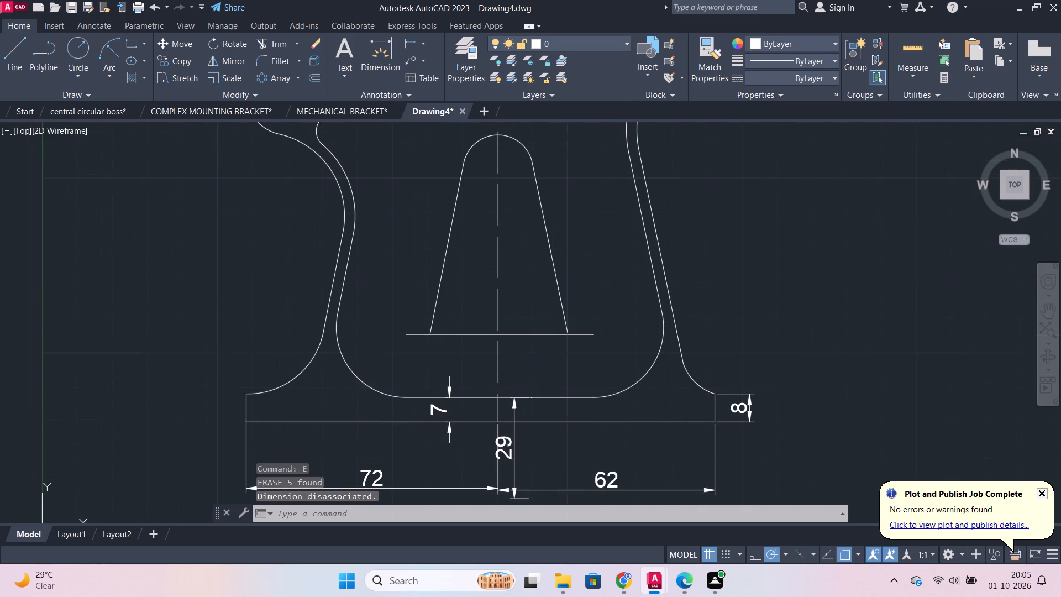
{"action": "middle_click_drag", "start_coordinate": [600, 288], "coordinate": [600, 292]}
{"action": "scroll", "coordinate": [623, 287], "scroll_direction": "down", "scroll_amount": 1}
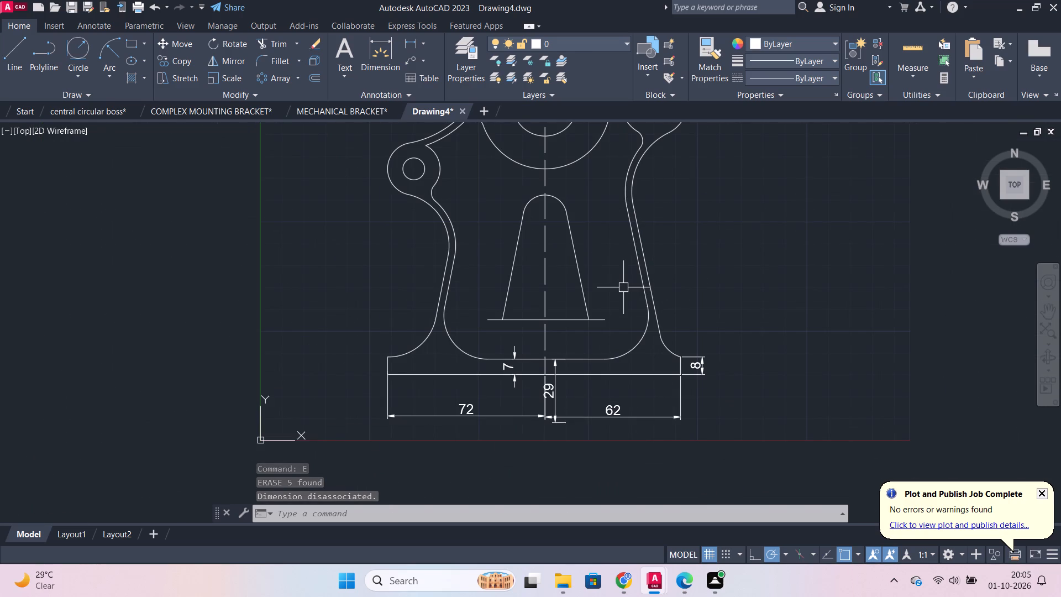
{"action": "key", "text": "f"}
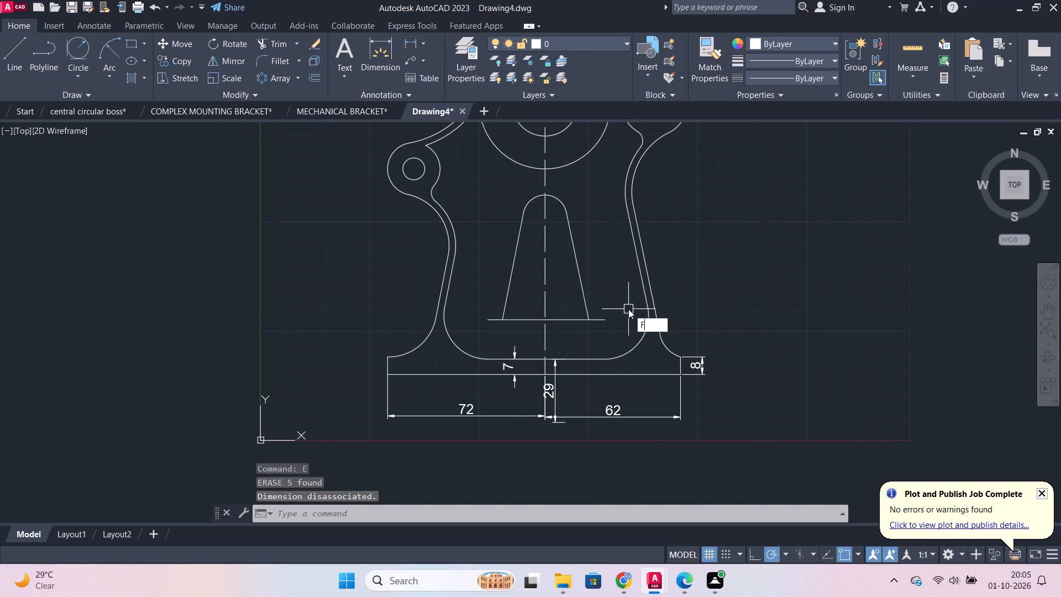
{"action": "key", "text": "Return"}
{"action": "key", "text": "r"}
{"action": "key", "text": "Return"}
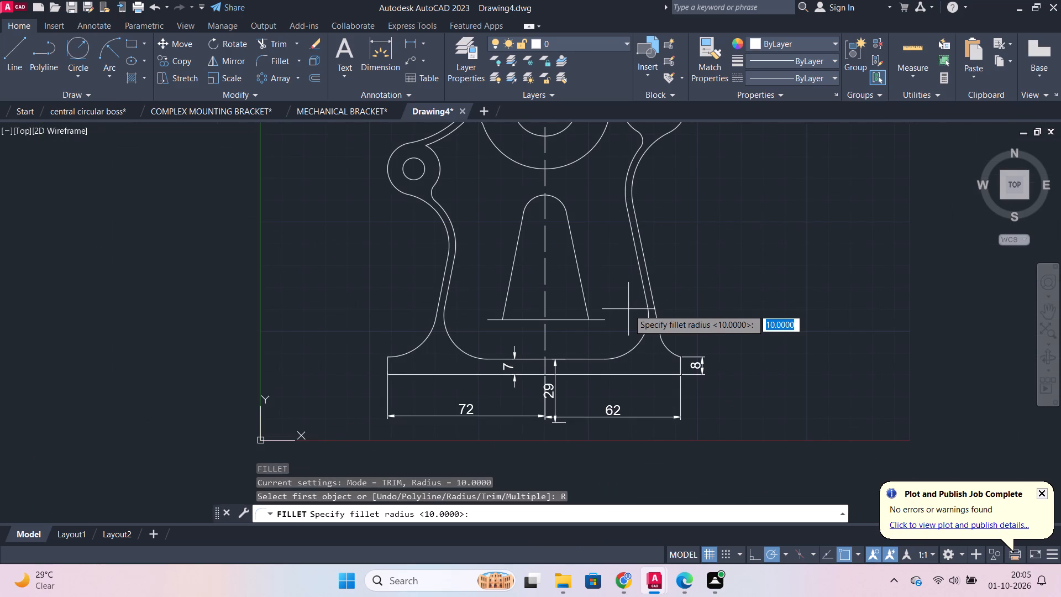
{"action": "key", "text": "7"}
{"action": "key", "text": "Return"}
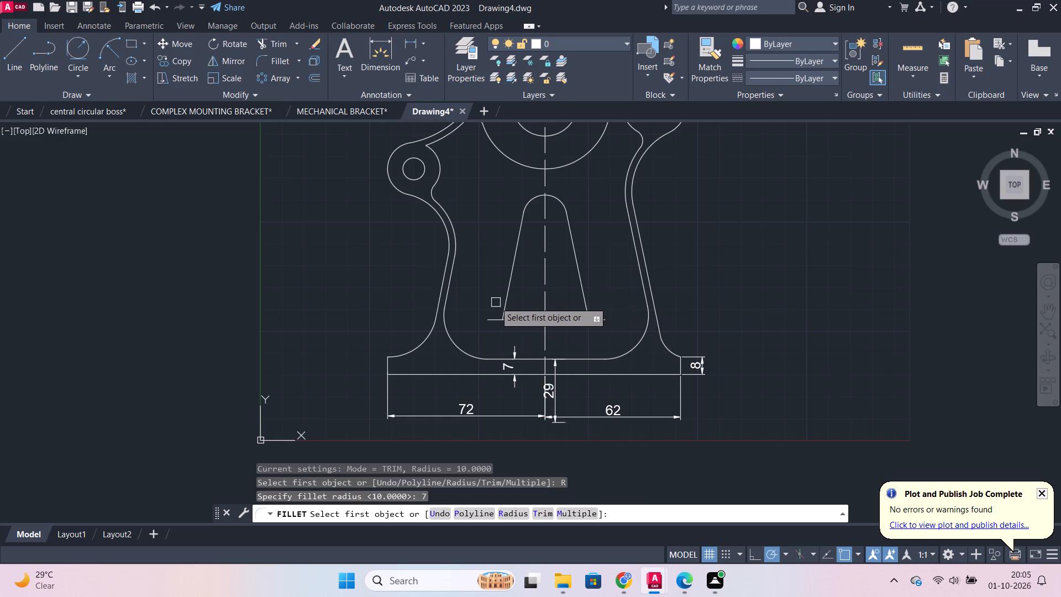
{"action": "left_click", "coordinate": [504, 301]}
{"action": "left_click", "coordinate": [524, 320]}
{"action": "key", "text": "space"}
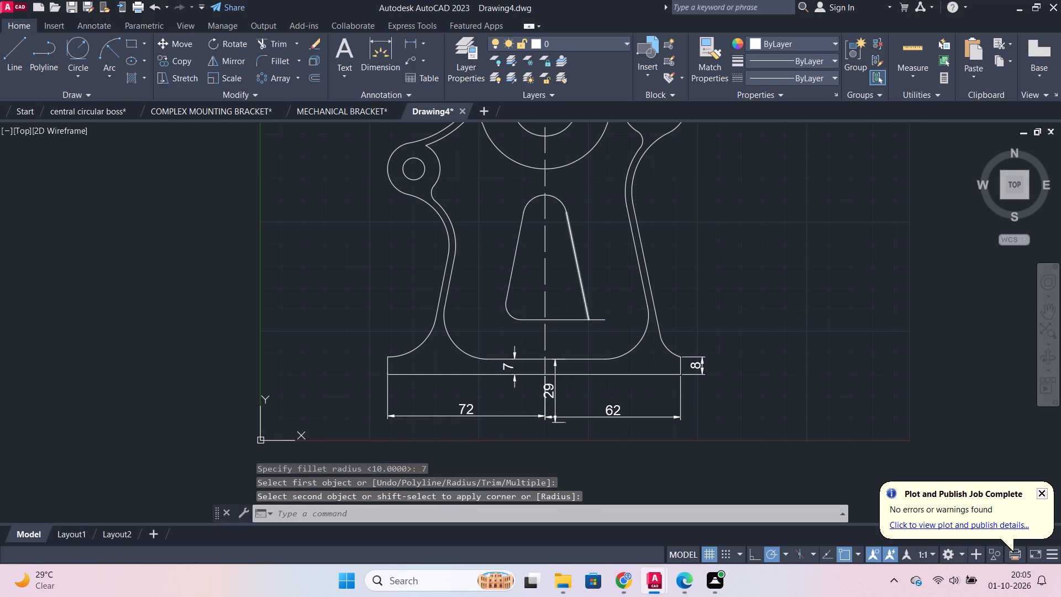
{"action": "left_click", "coordinate": [584, 307]}
{"action": "left_click", "coordinate": [577, 318]}
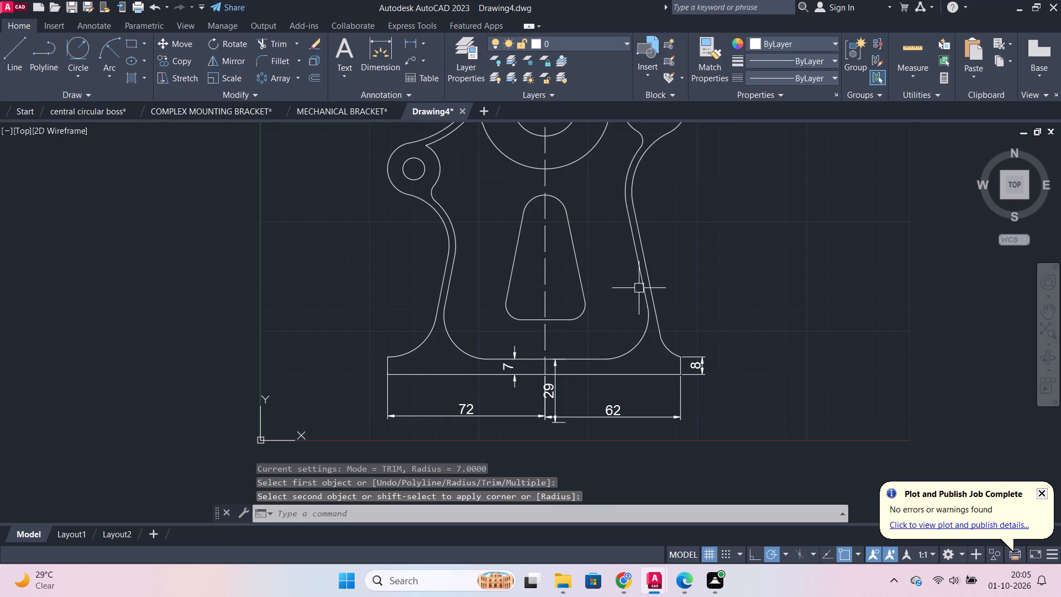
{"action": "key", "text": "Escape"}
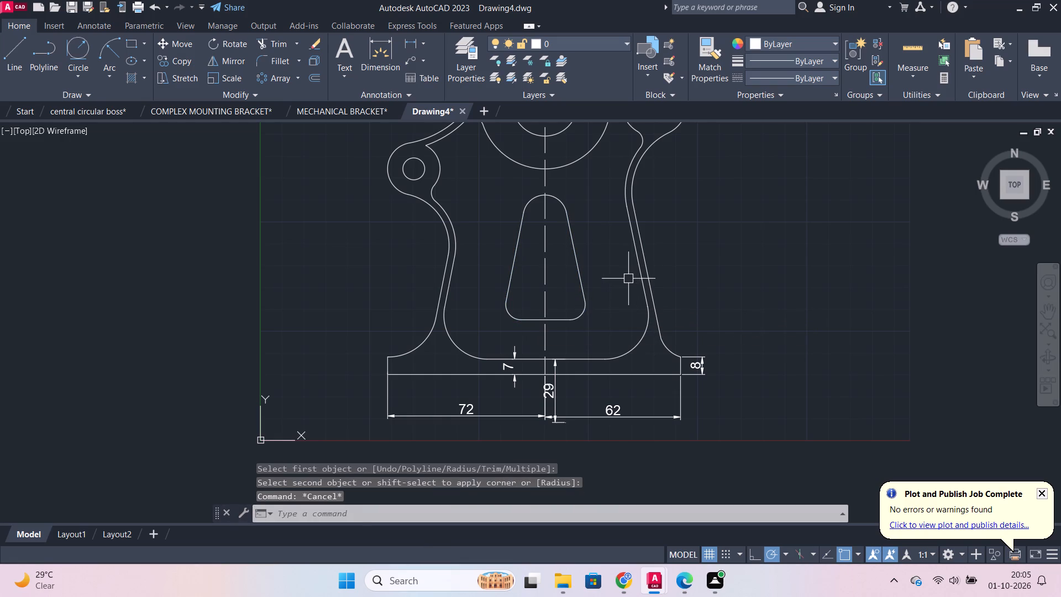
Check the gap between the inner profile's left slanted side and the cutout's left side using an aligned dimension, without placing it.
{"action": "scroll", "coordinate": [625, 271], "scroll_direction": "down", "scroll_amount": 1}
{"action": "scroll", "coordinate": [687, 245], "scroll_direction": "down", "scroll_amount": 1}
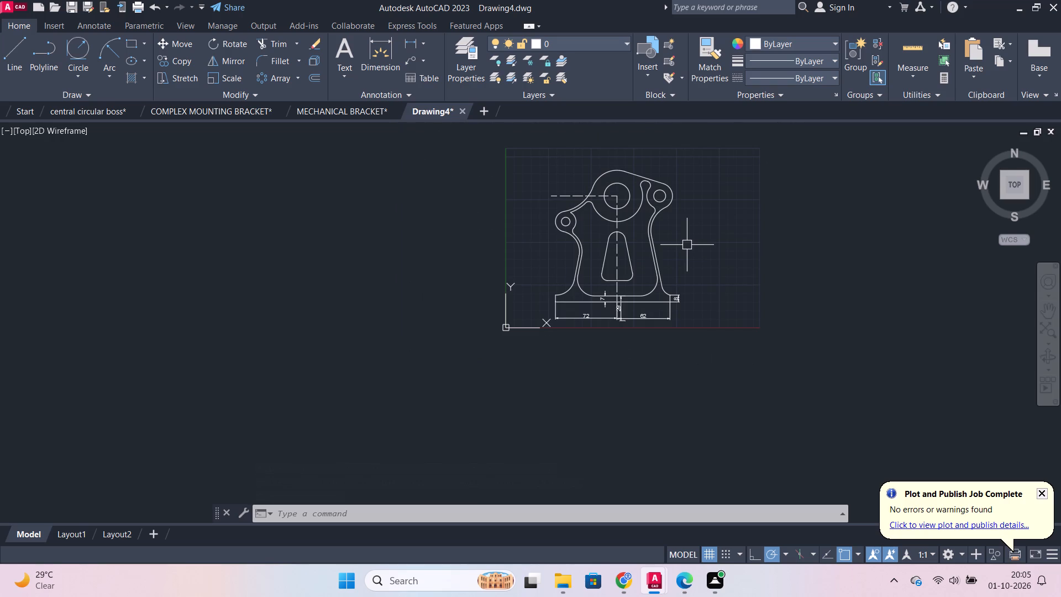
{"action": "scroll", "coordinate": [613, 244], "scroll_direction": "up", "scroll_amount": 1}
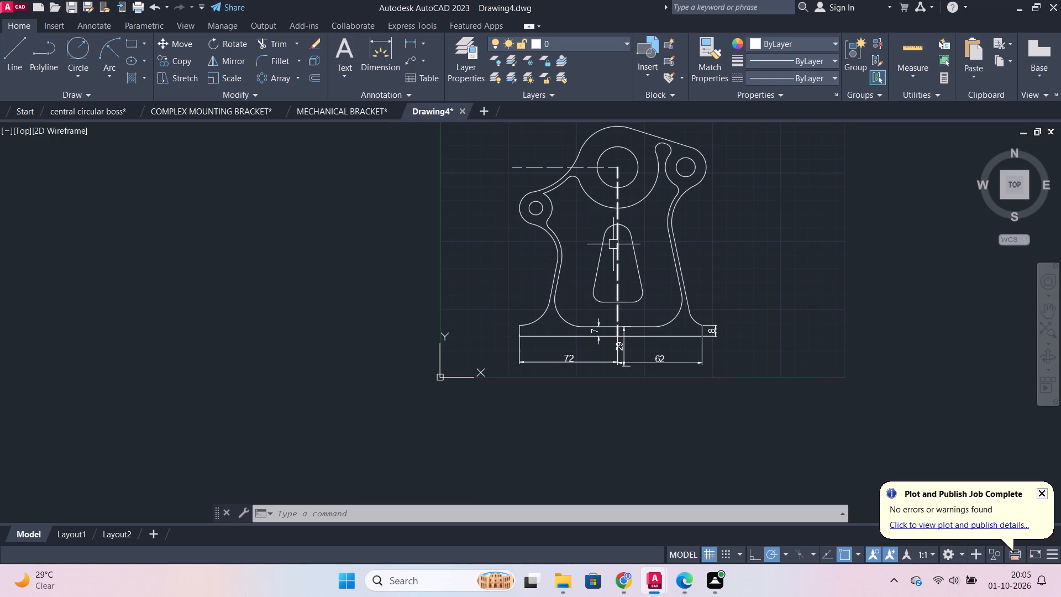
{"action": "left_click", "coordinate": [421, 45]}
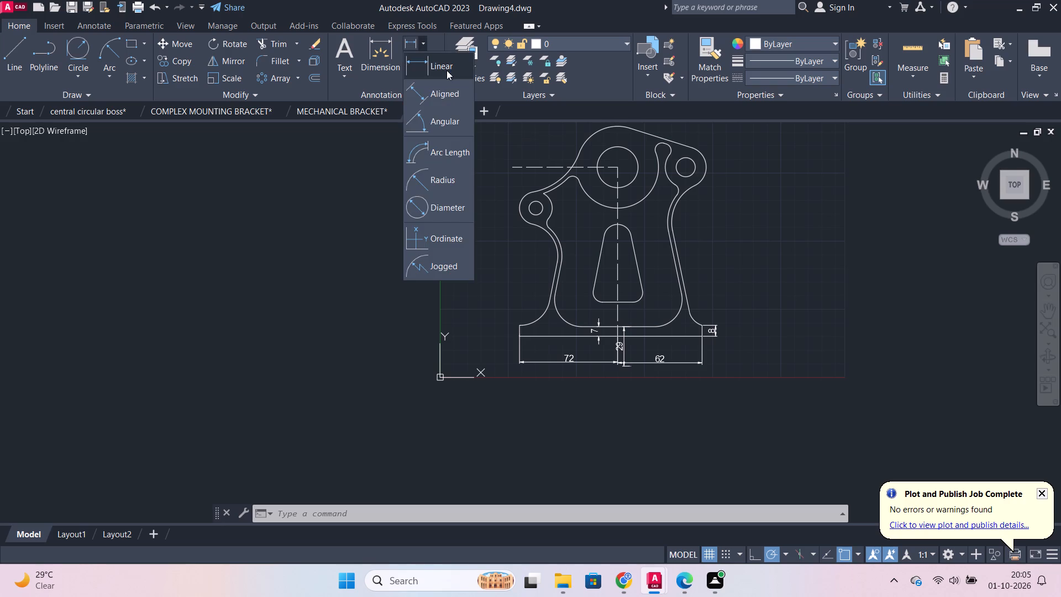
{"action": "left_click", "coordinate": [442, 91]}
{"action": "scroll", "coordinate": [554, 274], "scroll_direction": "up", "scroll_amount": 1}
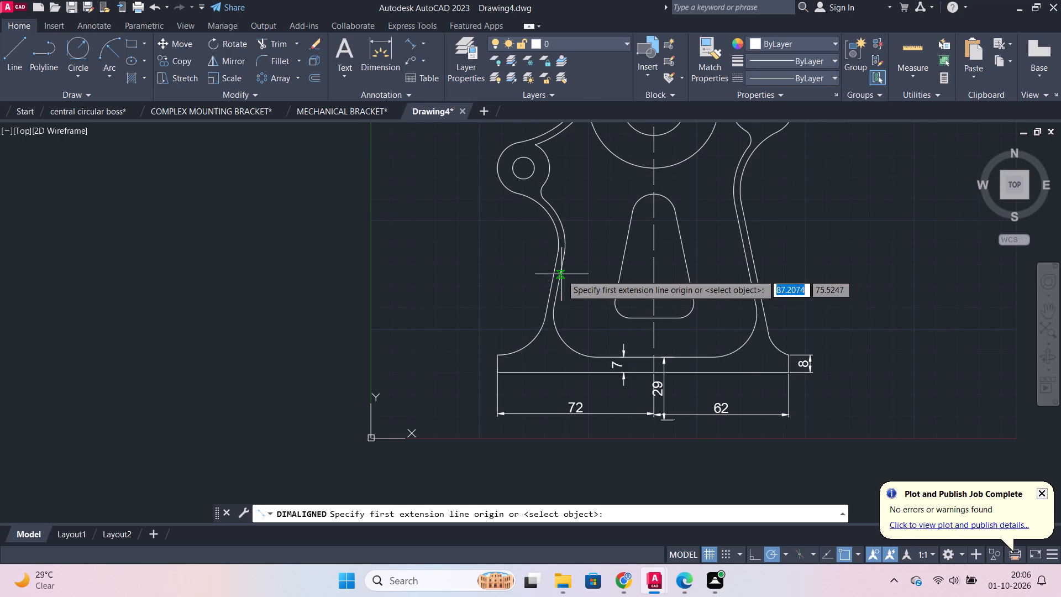
{"action": "left_click", "coordinate": [561, 274]}
{"action": "left_click", "coordinate": [620, 275]}
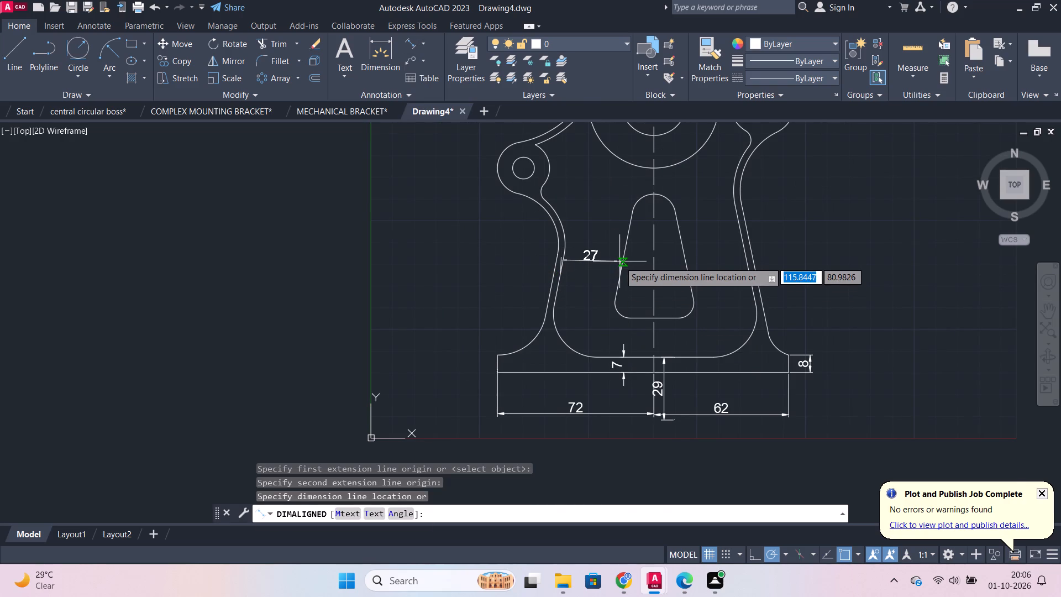
{"action": "scroll", "coordinate": [619, 261], "scroll_direction": "up", "scroll_amount": 2}
{"action": "scroll", "coordinate": [619, 261], "scroll_direction": "down", "scroll_amount": 2}
{"action": "key", "text": "Escape"}
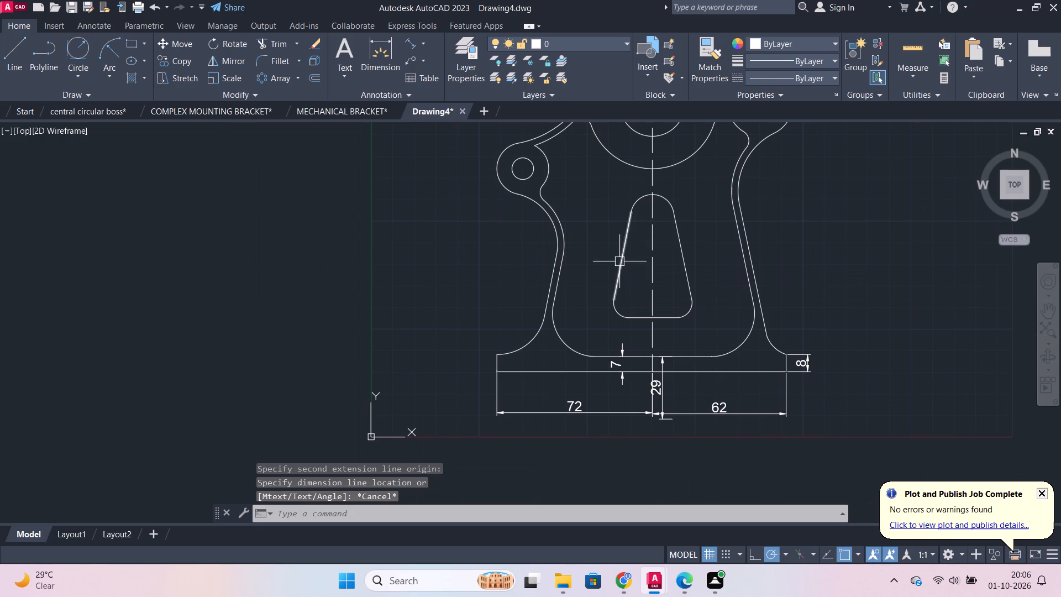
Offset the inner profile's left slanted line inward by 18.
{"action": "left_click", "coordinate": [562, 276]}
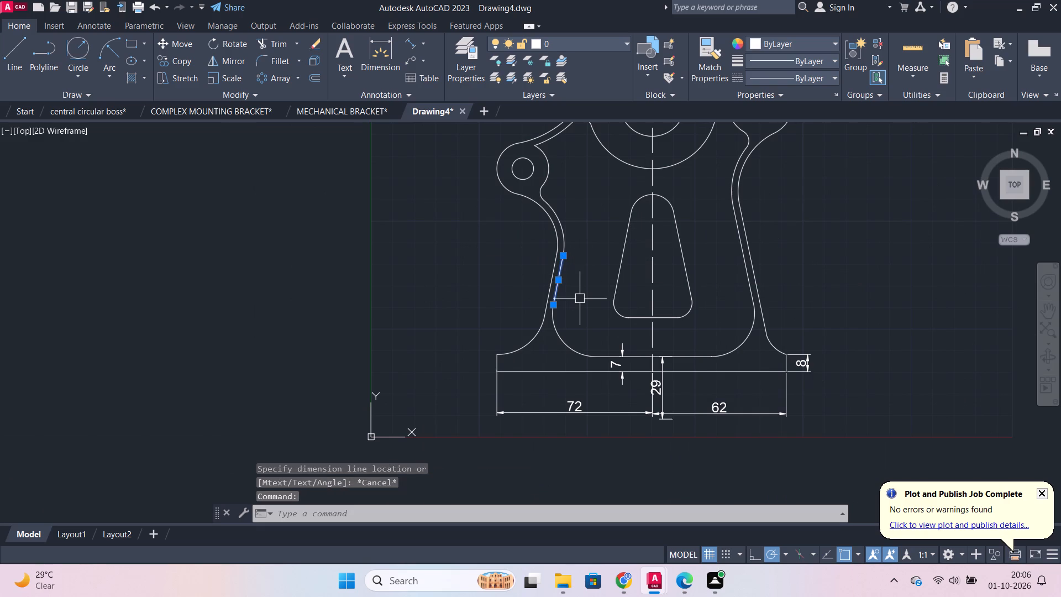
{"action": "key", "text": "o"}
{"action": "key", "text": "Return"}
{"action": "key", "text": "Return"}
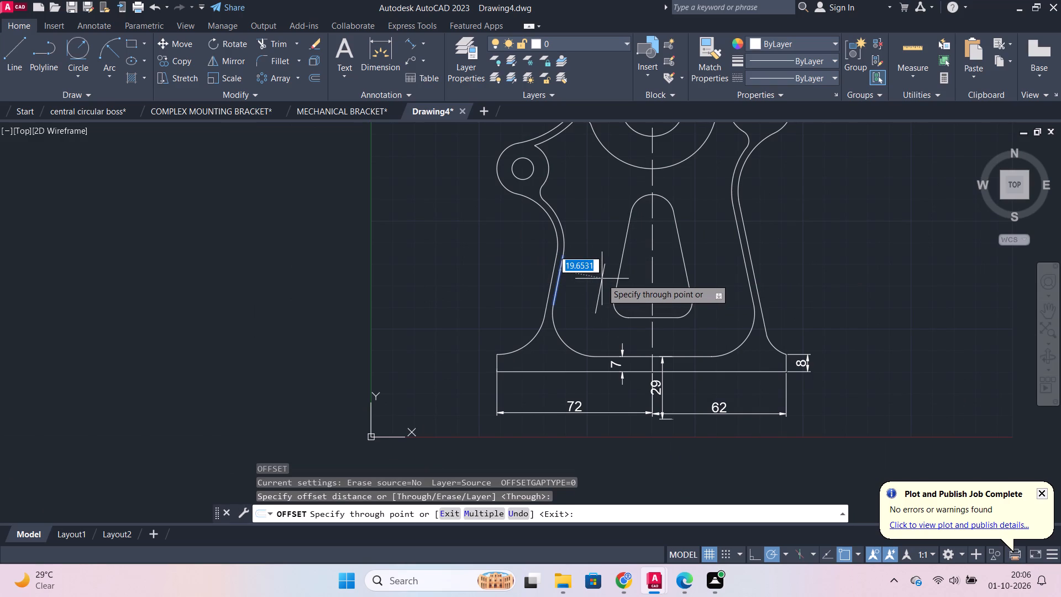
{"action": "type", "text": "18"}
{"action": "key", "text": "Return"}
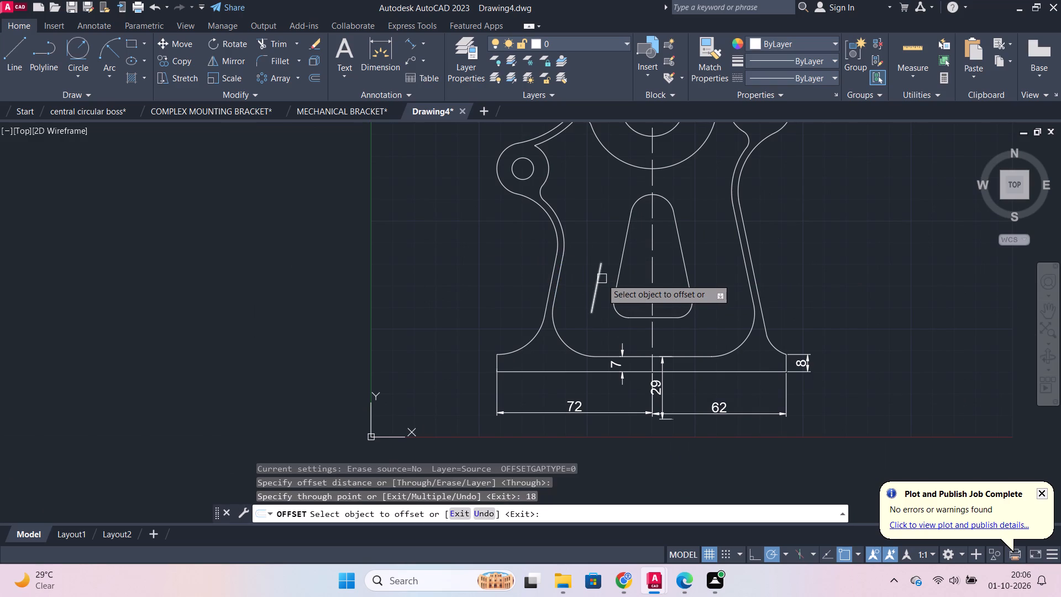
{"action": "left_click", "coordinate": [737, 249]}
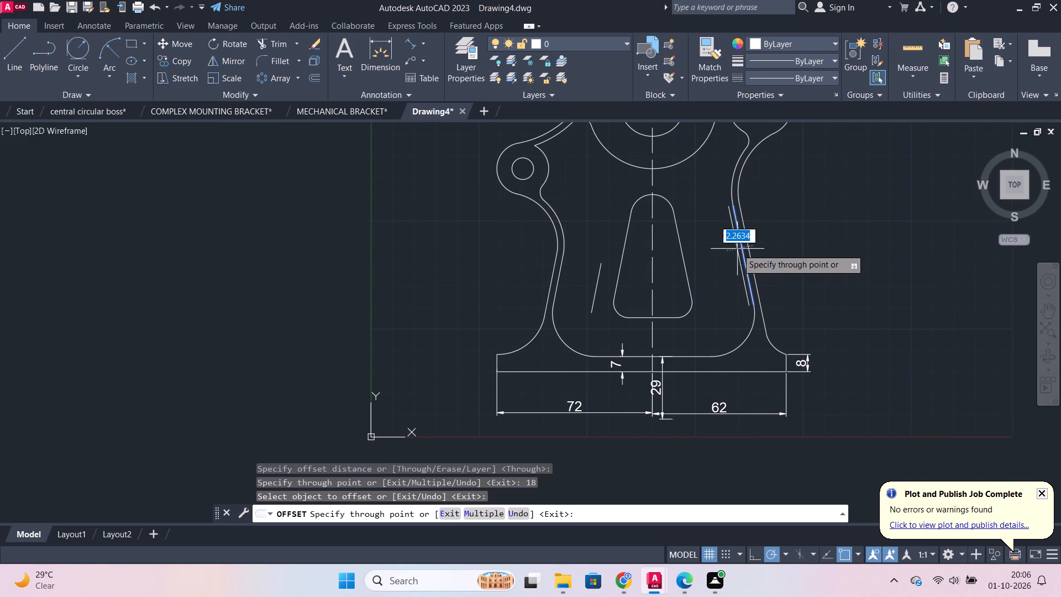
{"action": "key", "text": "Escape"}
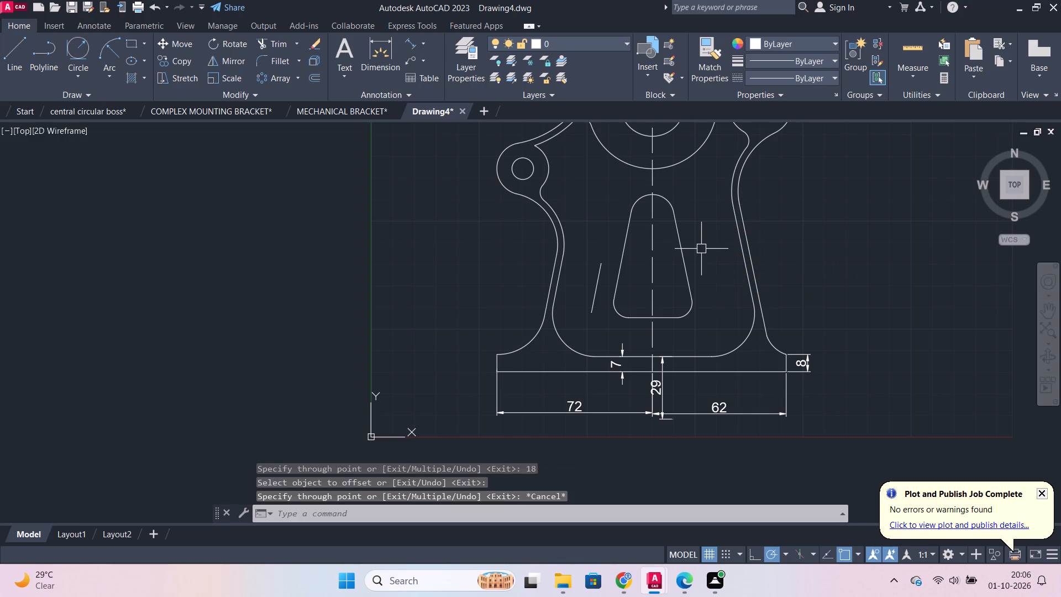
Erase the whole tapered cutout together with the vertical dashed centre line.
{"action": "left_click", "coordinate": [604, 280]}
{"action": "key", "text": "Escape"}
{"action": "left_click", "coordinate": [594, 282]}
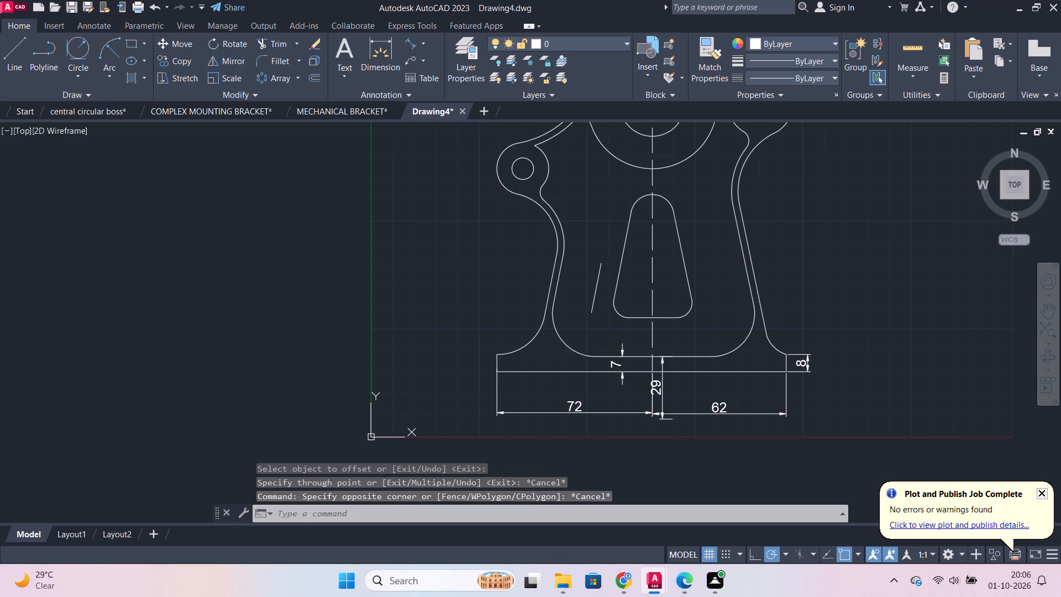
{"action": "left_click", "coordinate": [683, 250]}
{"action": "key", "text": "Escape"}
{"action": "left_click_drag", "start_coordinate": [692, 326], "coordinate": [686, 318]}
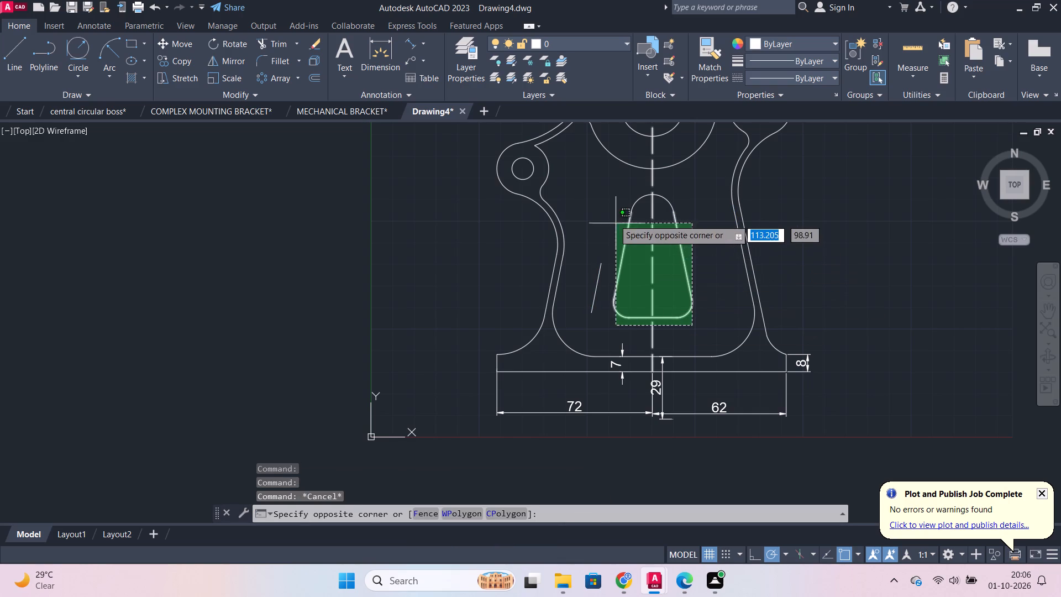
{"action": "left_click", "coordinate": [611, 197]}
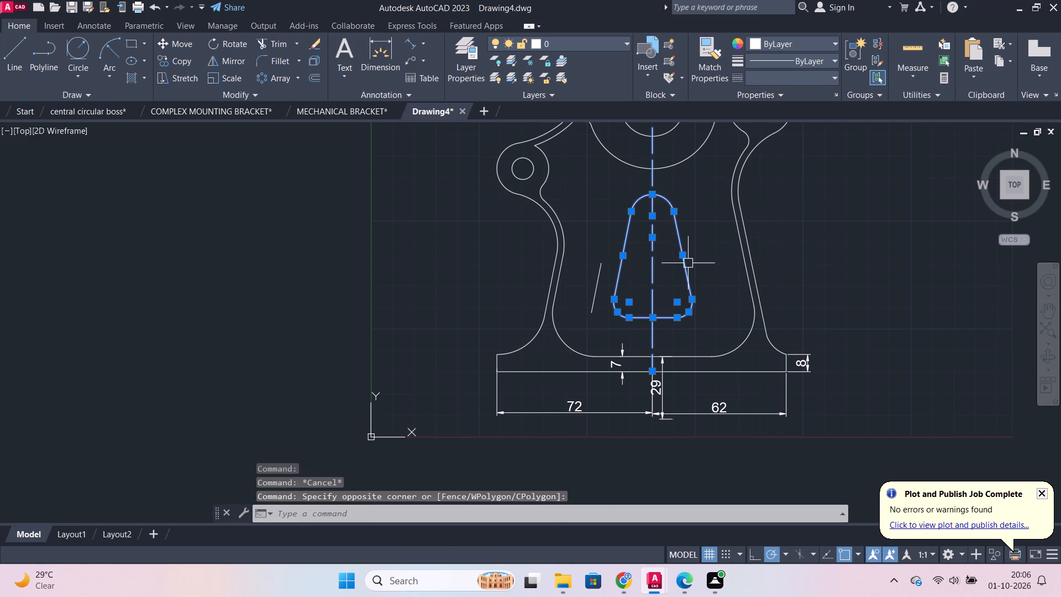
{"action": "key", "text": "e"}
{"action": "key", "text": "Return"}
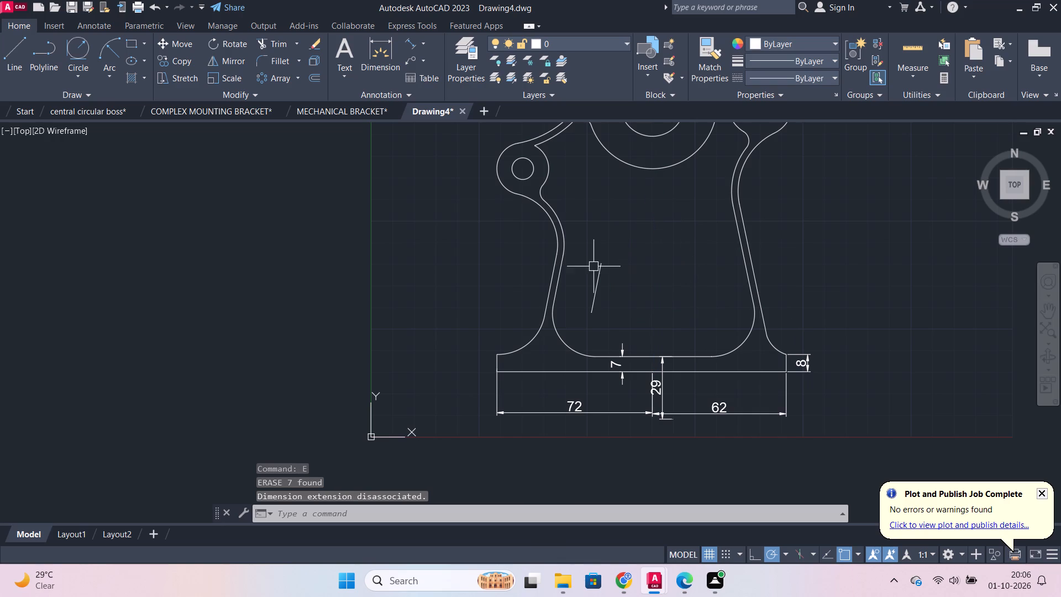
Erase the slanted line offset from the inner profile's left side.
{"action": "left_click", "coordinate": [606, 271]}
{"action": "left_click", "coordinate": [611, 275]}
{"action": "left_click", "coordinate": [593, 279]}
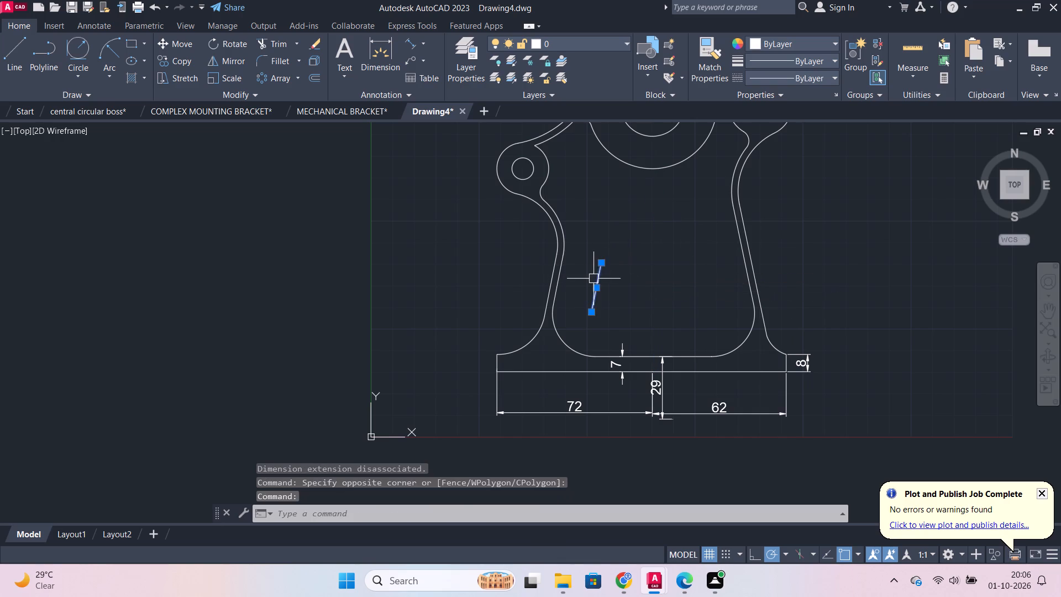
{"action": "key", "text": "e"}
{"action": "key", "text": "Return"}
Draw a circle of radius 7 in the empty space to the left of the part.
{"action": "scroll", "coordinate": [658, 272], "scroll_direction": "down", "scroll_amount": 1}
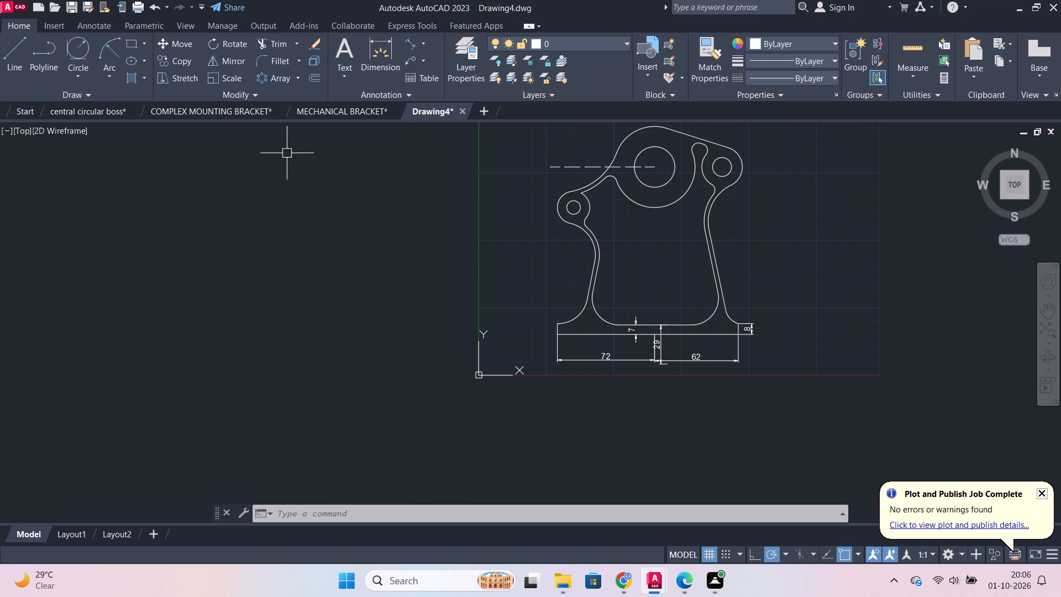
{"action": "left_click", "coordinate": [86, 73]}
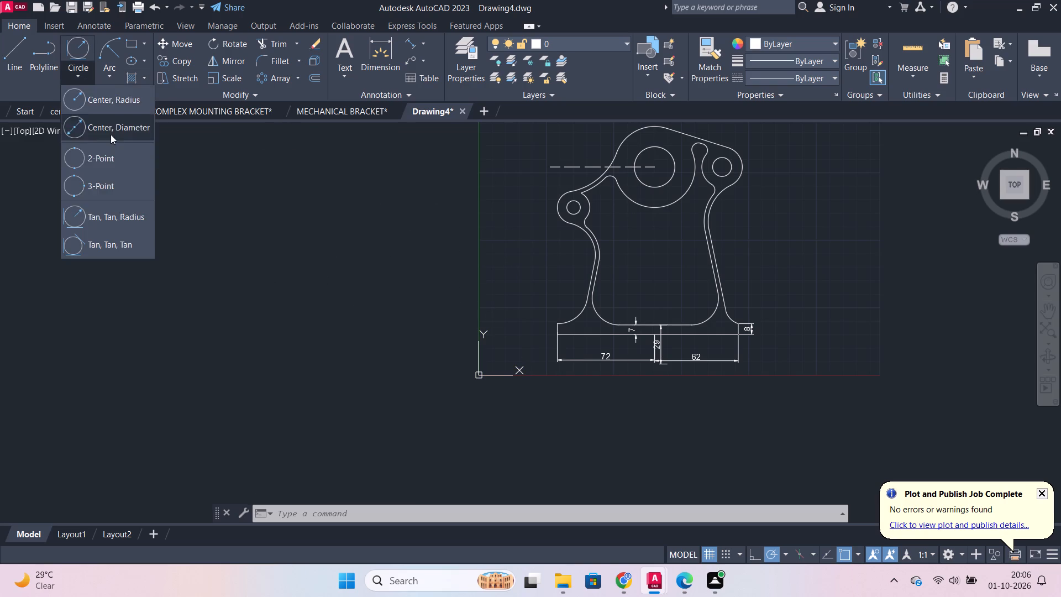
{"action": "left_click", "coordinate": [111, 103]}
{"action": "left_click", "coordinate": [346, 301]}
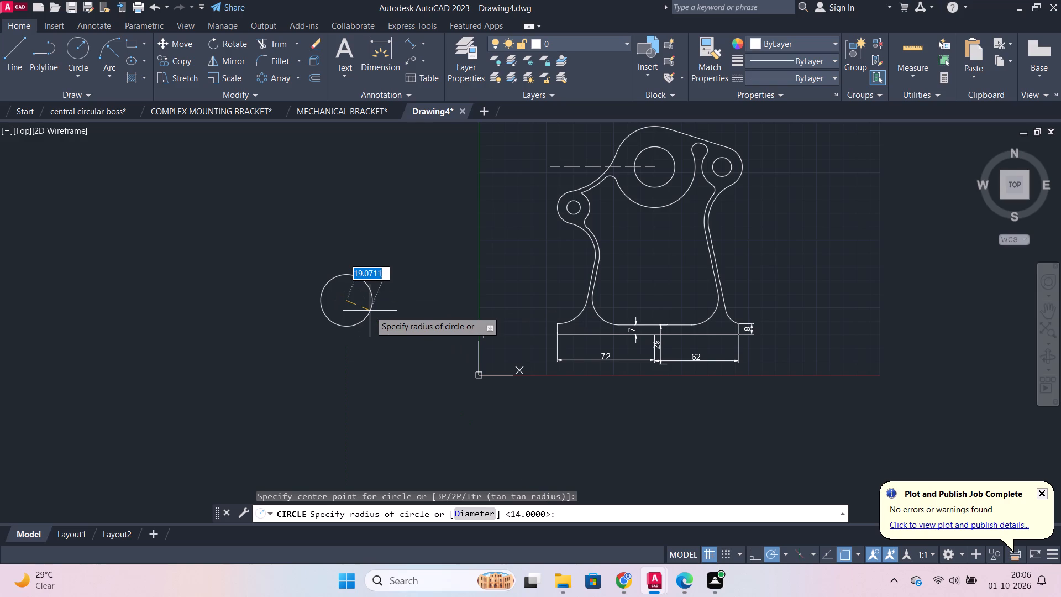
{"action": "key", "text": "7"}
{"action": "key", "text": "Return"}
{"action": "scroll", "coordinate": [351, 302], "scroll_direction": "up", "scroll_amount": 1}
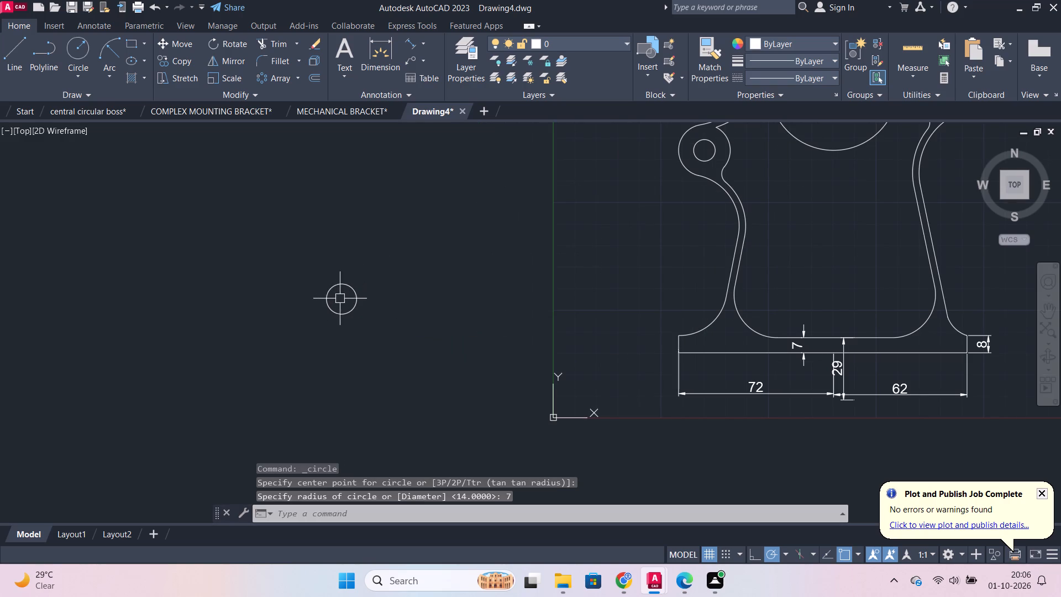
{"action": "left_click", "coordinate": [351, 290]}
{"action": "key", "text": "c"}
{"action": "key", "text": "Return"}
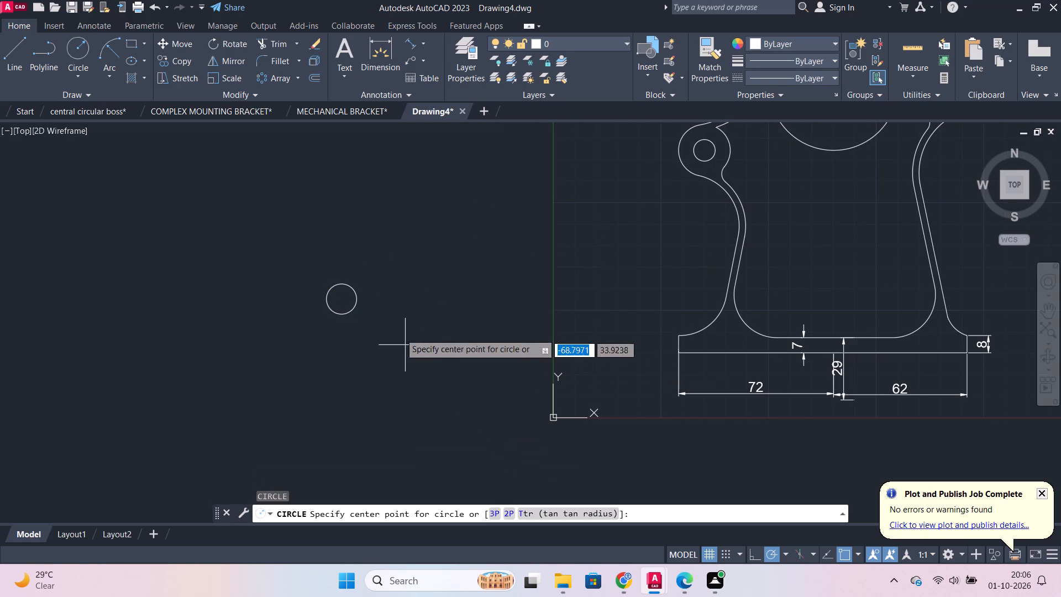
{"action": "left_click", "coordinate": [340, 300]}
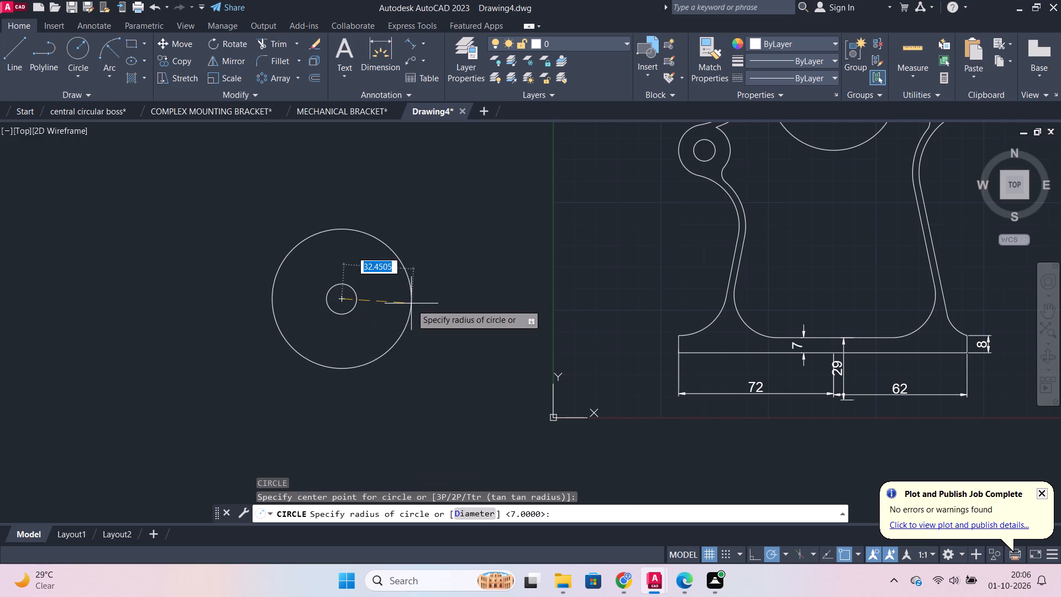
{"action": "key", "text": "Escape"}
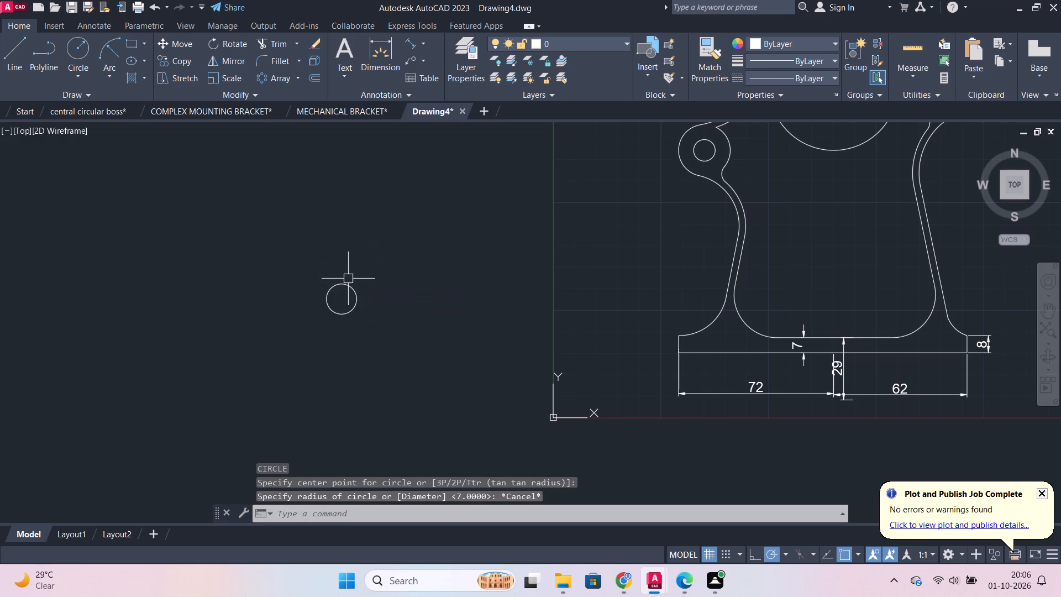
Copy the radius 7 circle horizontally to its right, using its centre as the base point.
{"action": "left_click", "coordinate": [350, 287]}
{"action": "type", "text": "CO"}
{"action": "key", "text": "Return"}
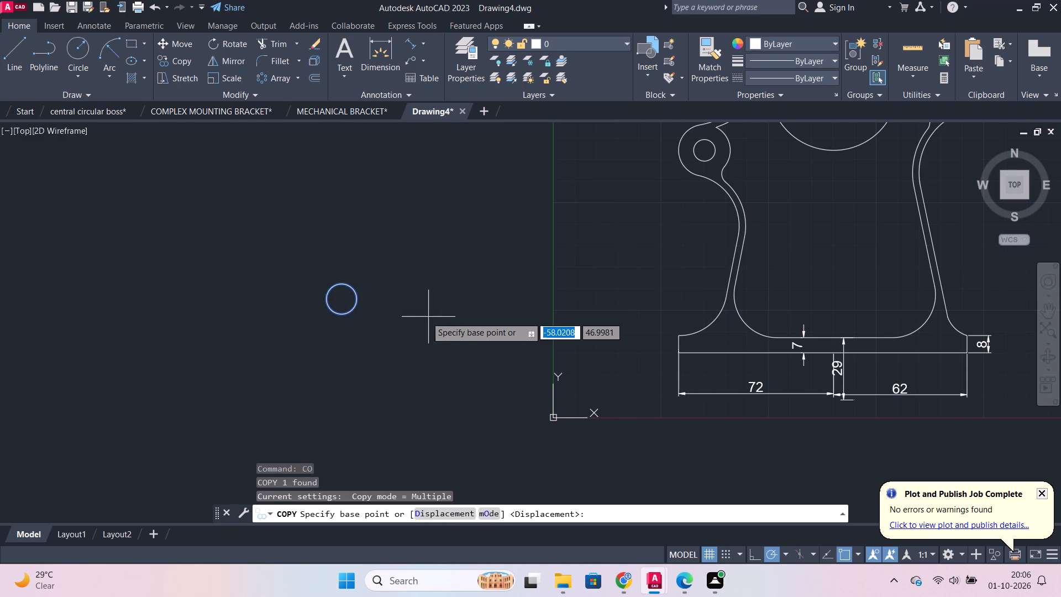
{"action": "left_click", "coordinate": [339, 299]}
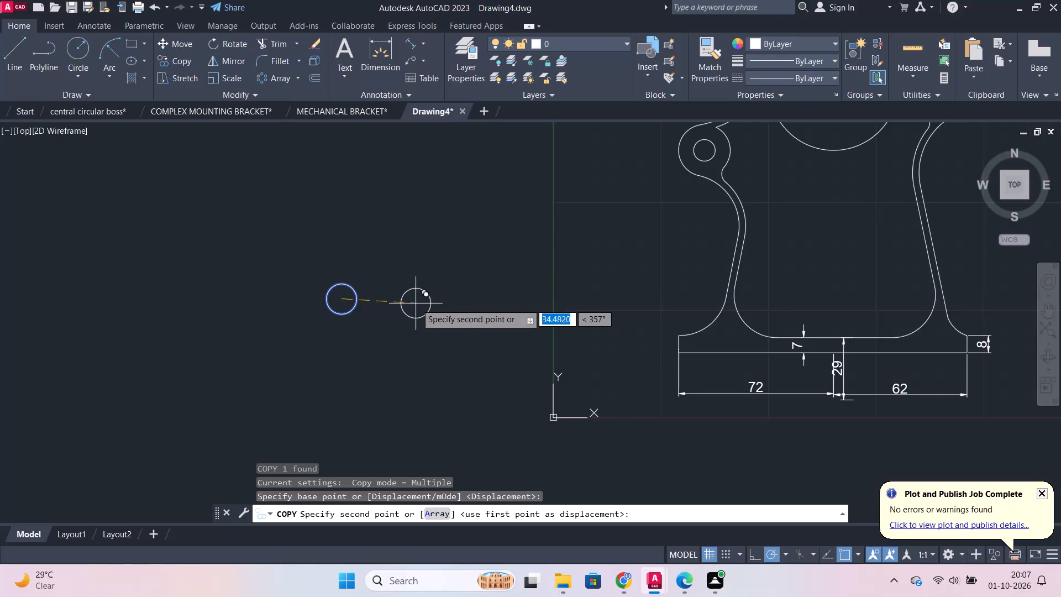
{"action": "left_click", "coordinate": [423, 300]}
{"action": "key", "text": "Escape"}
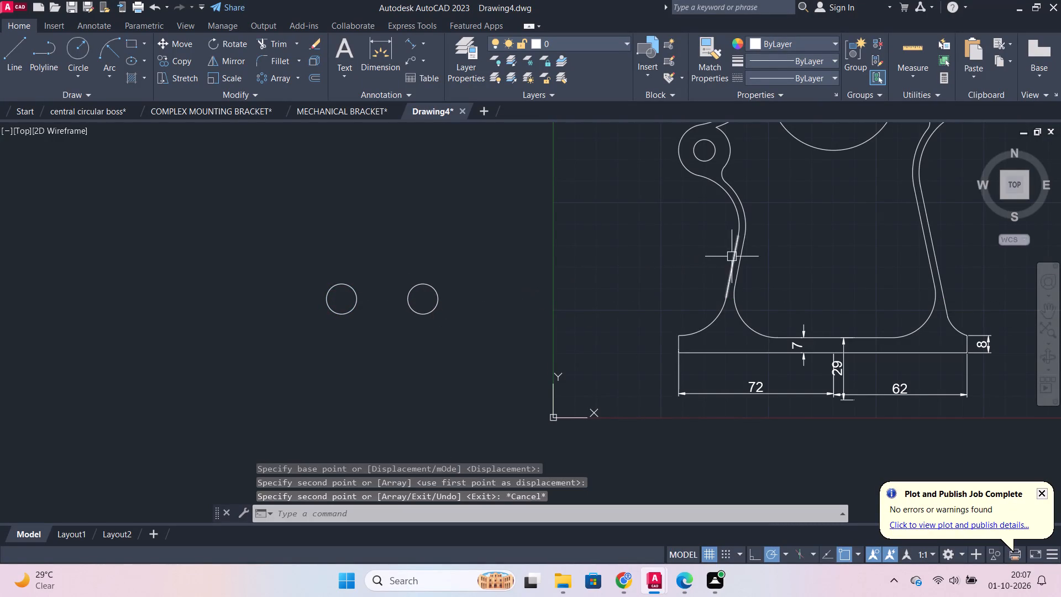
Offset the inner profile's left and right slanted lines inward by 18 each.
{"action": "left_click", "coordinate": [740, 256]}
{"action": "key", "text": "o"}
{"action": "key", "text": "Return"}
{"action": "key", "text": "Return"}
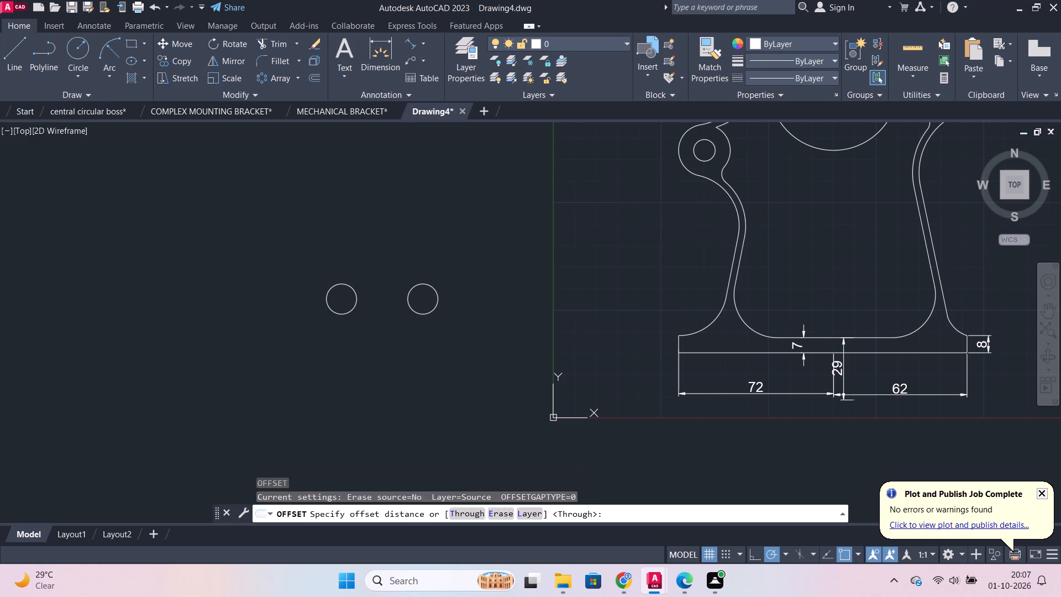
{"action": "key", "text": "1"}
{"action": "key", "text": "8"}
{"action": "key", "text": "Return"}
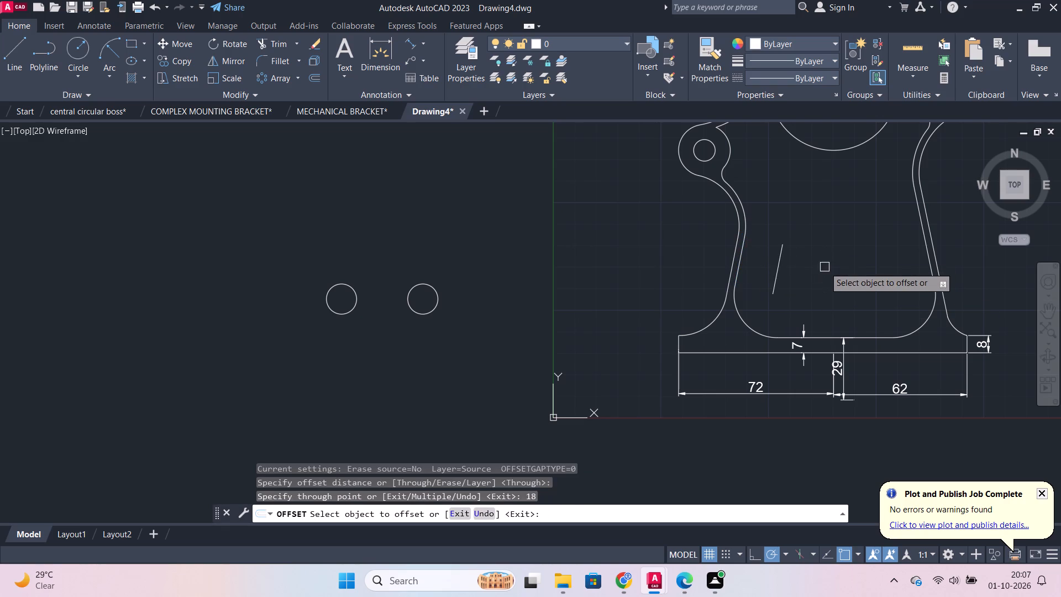
{"action": "left_click", "coordinate": [922, 241]}
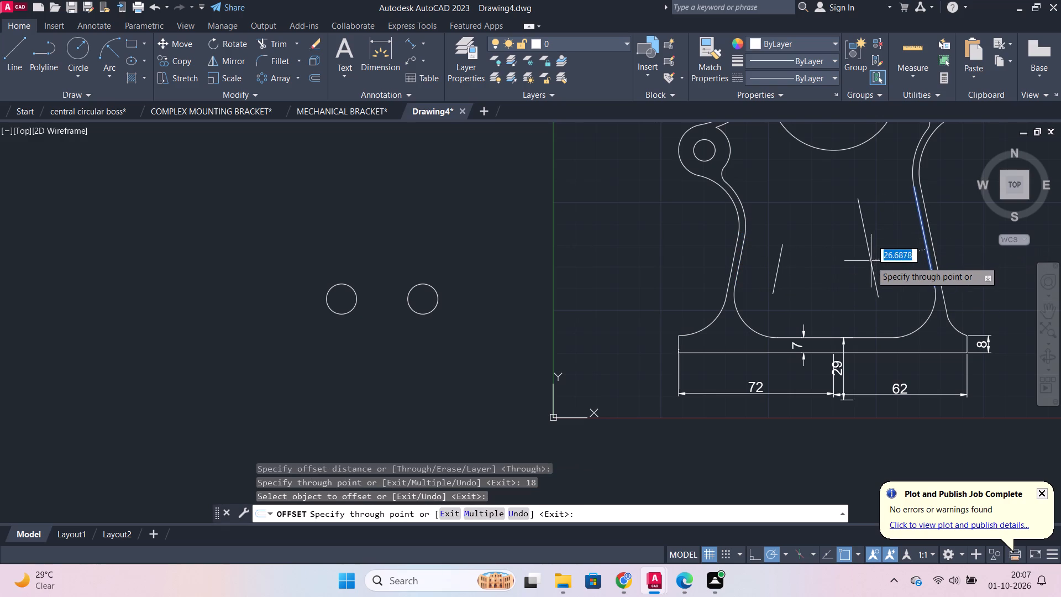
{"action": "type", "text": "18"}
{"action": "key", "text": "Return"}
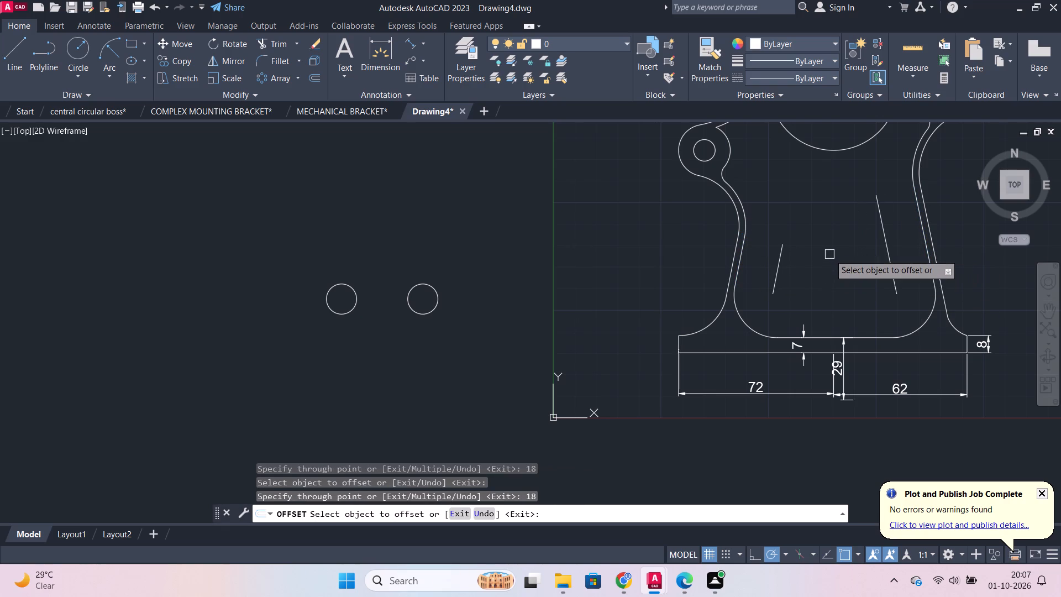
Offset the inner profile's bottom horizontal line upward by 18.
{"action": "middle_click_drag", "start_coordinate": [816, 252], "coordinate": [724, 253]}
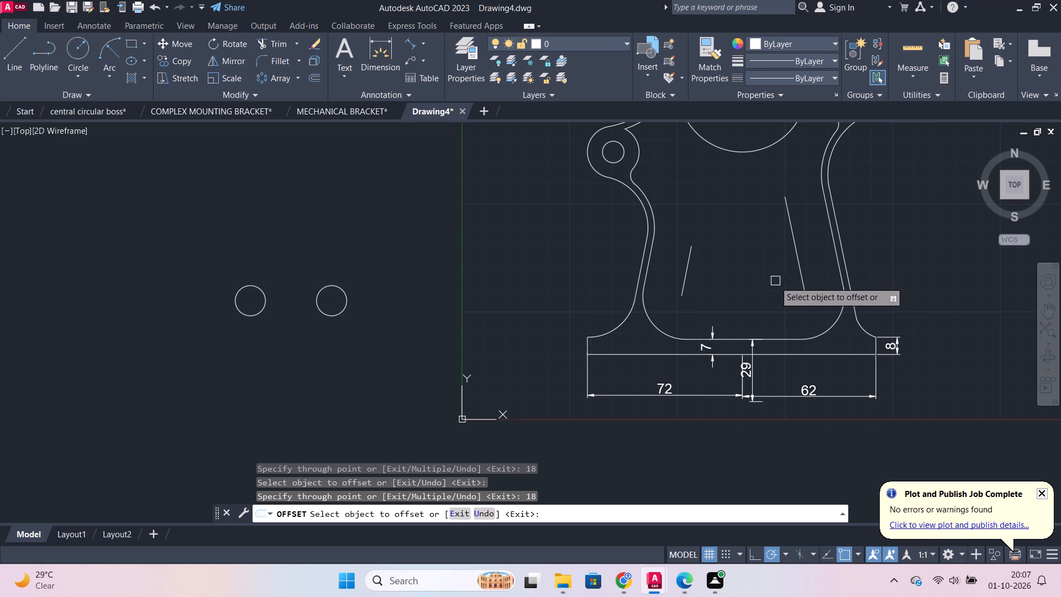
{"action": "left_click", "coordinate": [738, 338]}
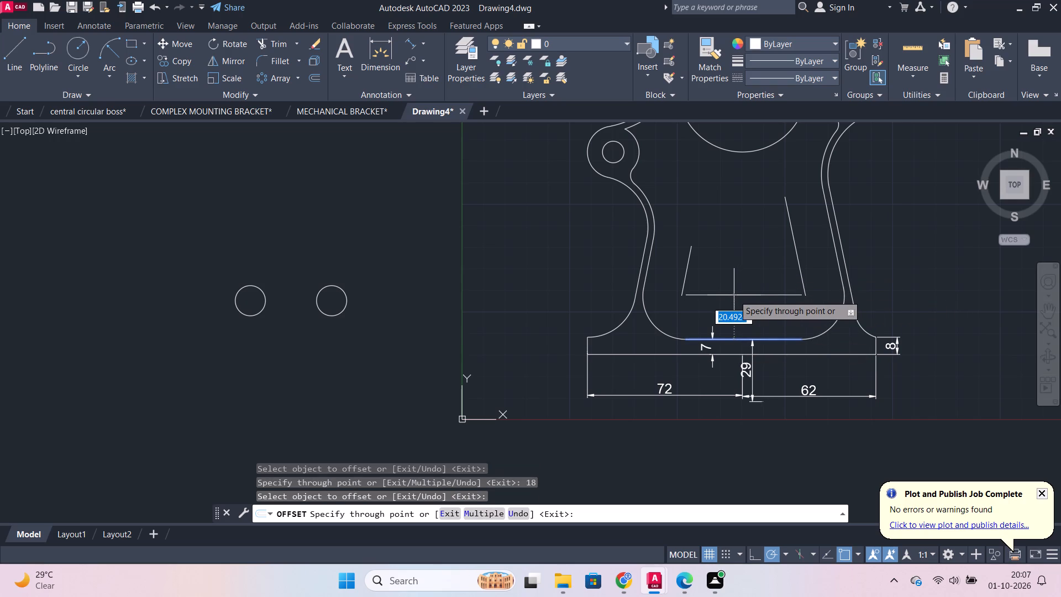
{"action": "type", "text": "18"}
{"action": "key", "text": "Return"}
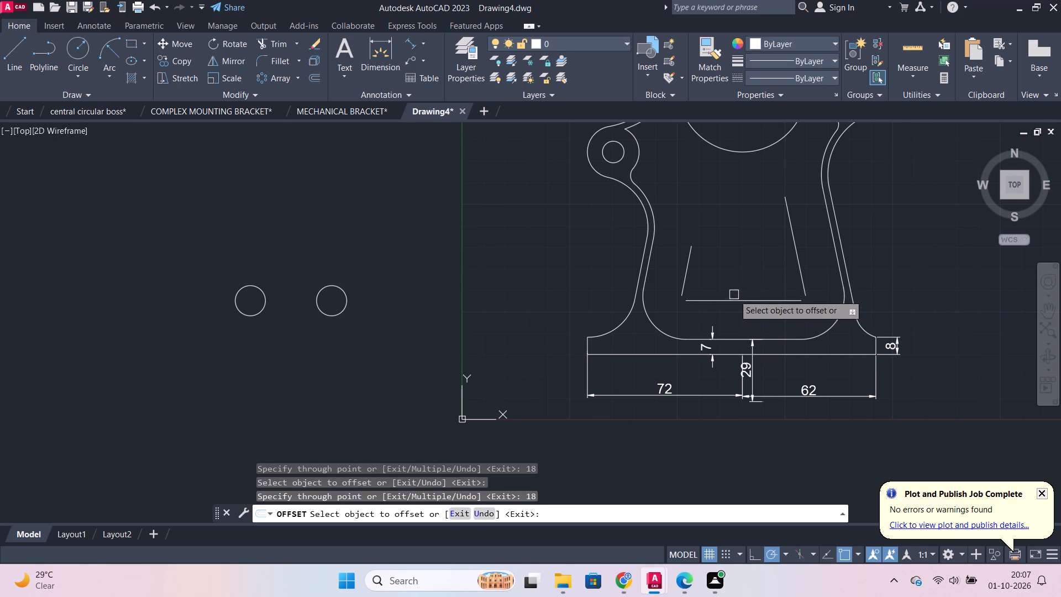
{"action": "key", "text": "Escape"}
Lengthen the cutout's offset horizontal line by about 9 units at its left end and about 17 at its right end.
{"action": "left_click", "coordinate": [733, 299]}
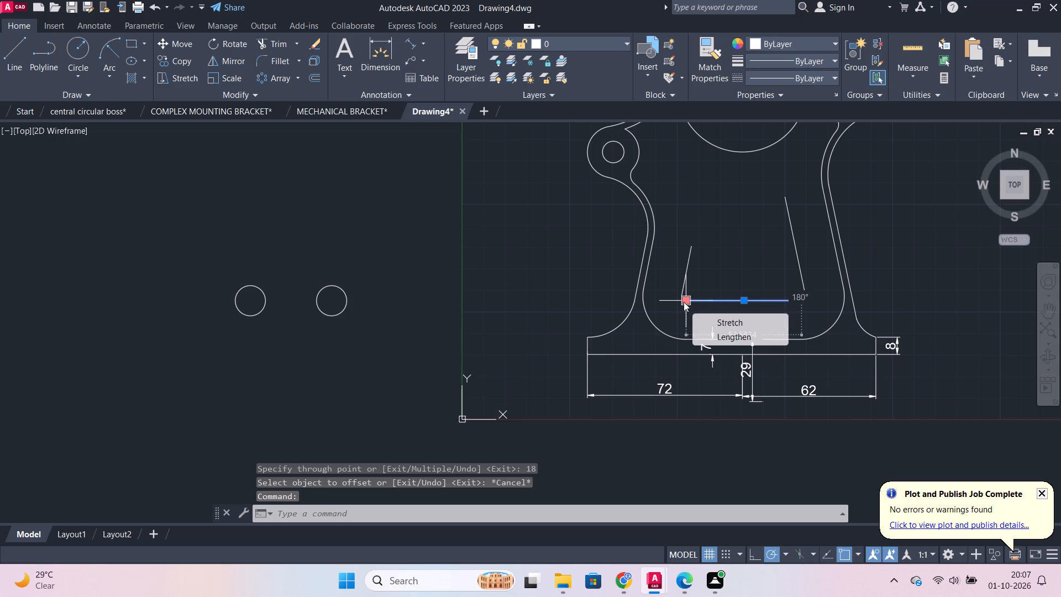
{"action": "left_click", "coordinate": [713, 334]}
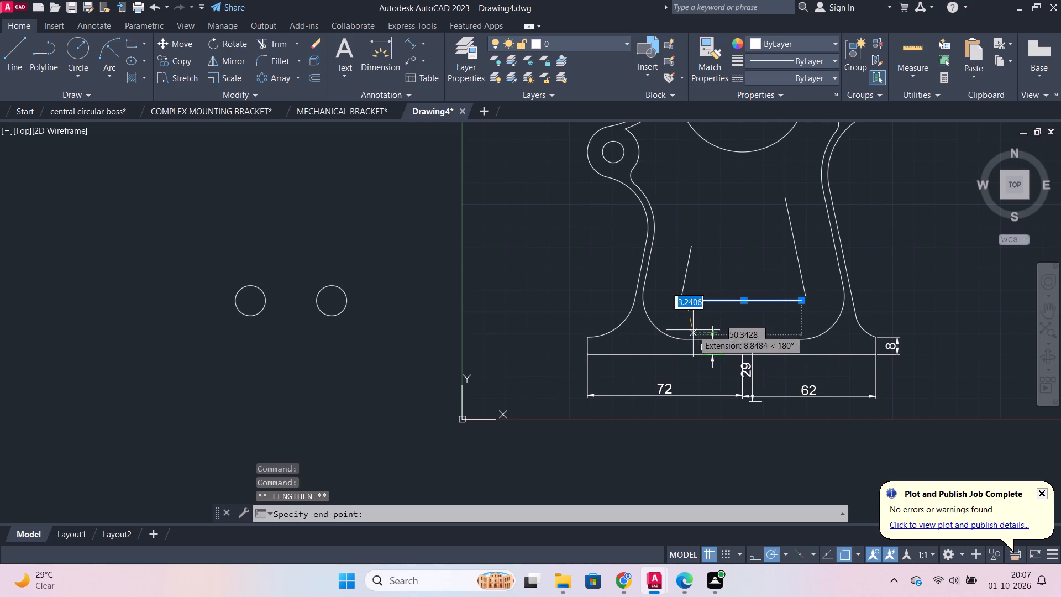
{"action": "scroll", "coordinate": [685, 330], "scroll_direction": "up", "scroll_amount": 2}
{"action": "left_click", "coordinate": [633, 323]}
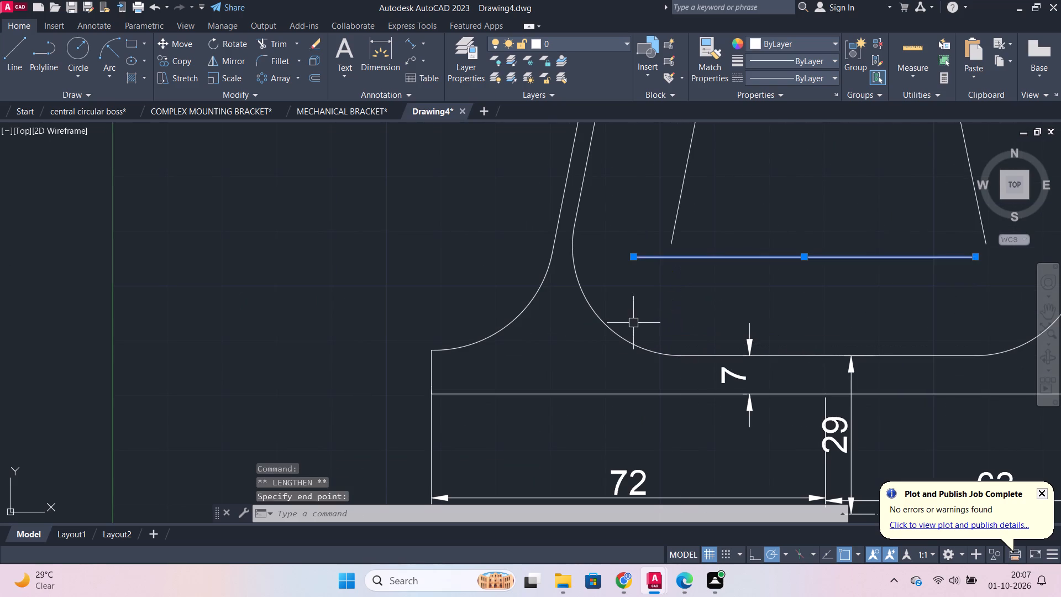
{"action": "key", "text": "Escape"}
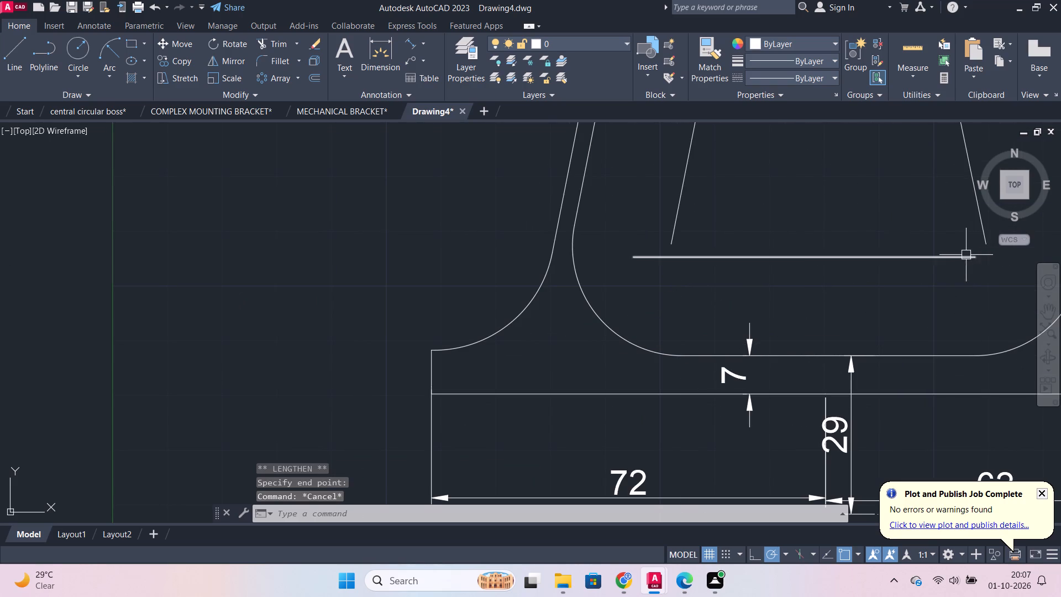
{"action": "left_click", "coordinate": [966, 255]}
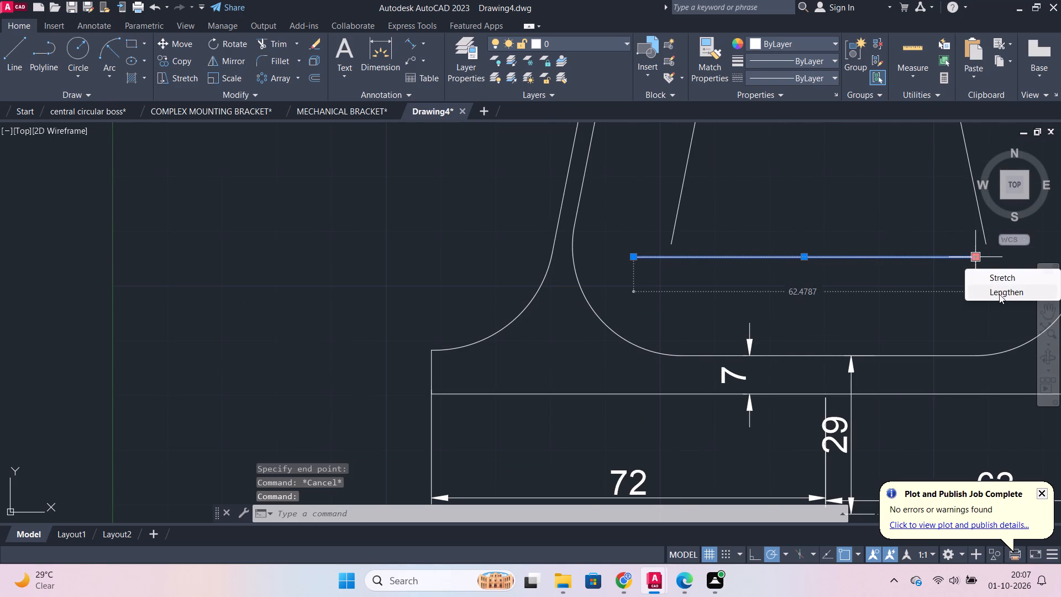
{"action": "left_click", "coordinate": [999, 294]}
{"action": "middle_click_drag", "start_coordinate": [899, 307], "coordinate": [699, 345]}
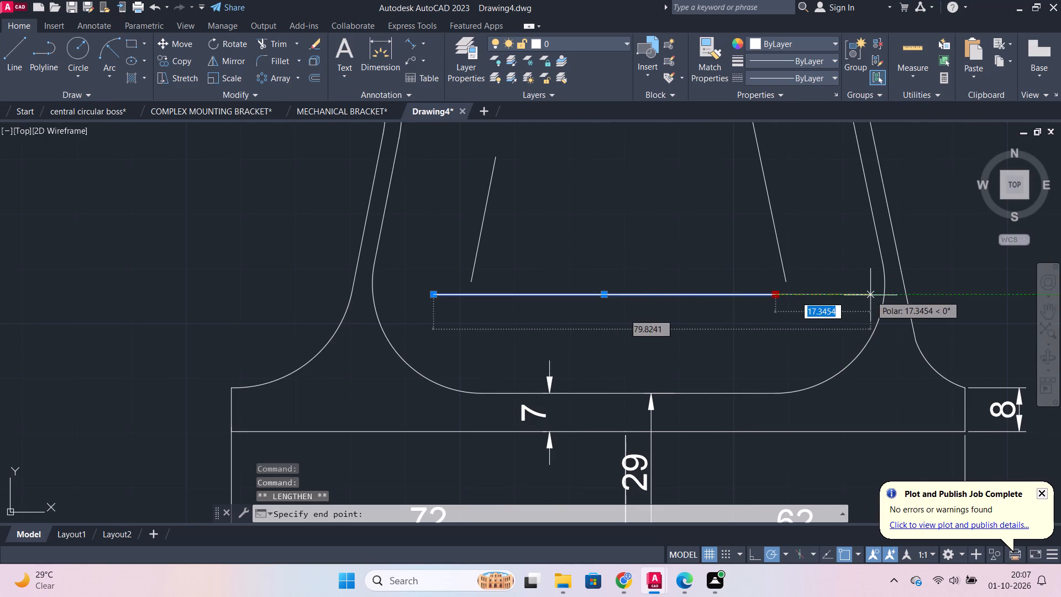
{"action": "left_click", "coordinate": [870, 295]}
{"action": "key", "text": "Escape"}
Extend the cutout's left and right slanted lines down to the lengthened horizontal line.
{"action": "type", "text": "EX"}
{"action": "key", "text": "Return"}
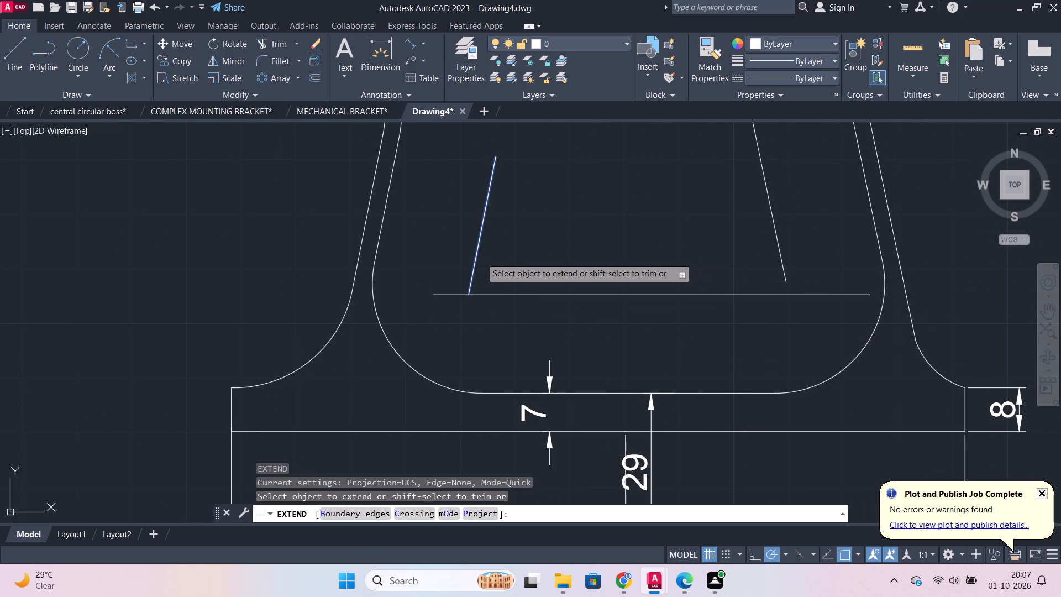
{"action": "left_click", "coordinate": [481, 258]}
{"action": "left_click", "coordinate": [785, 251]}
{"action": "scroll", "coordinate": [677, 243], "scroll_direction": "down", "scroll_amount": 2}
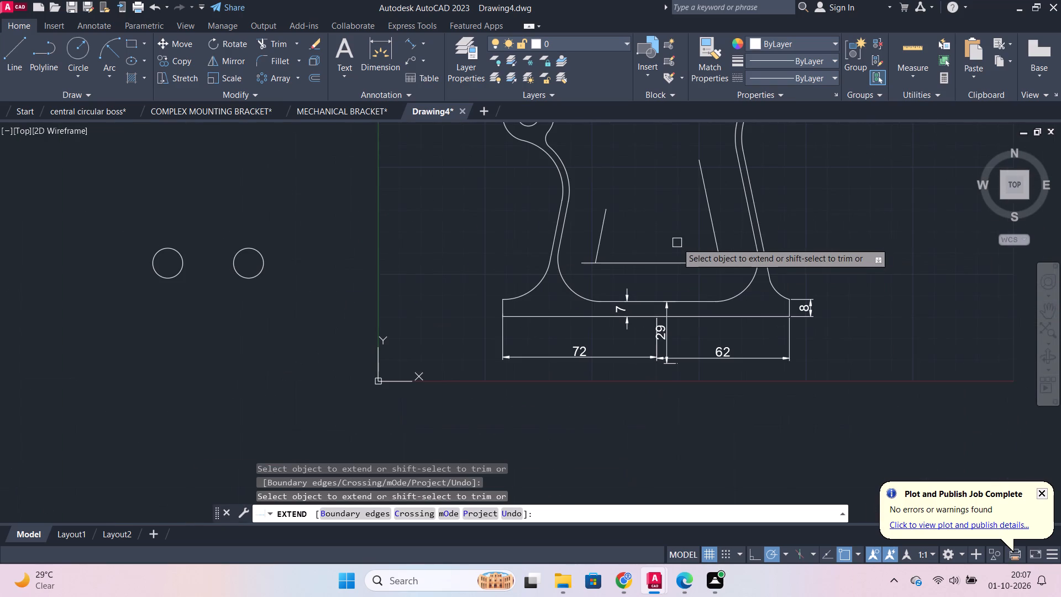
{"action": "scroll", "coordinate": [628, 207], "scroll_direction": "down", "scroll_amount": 1}
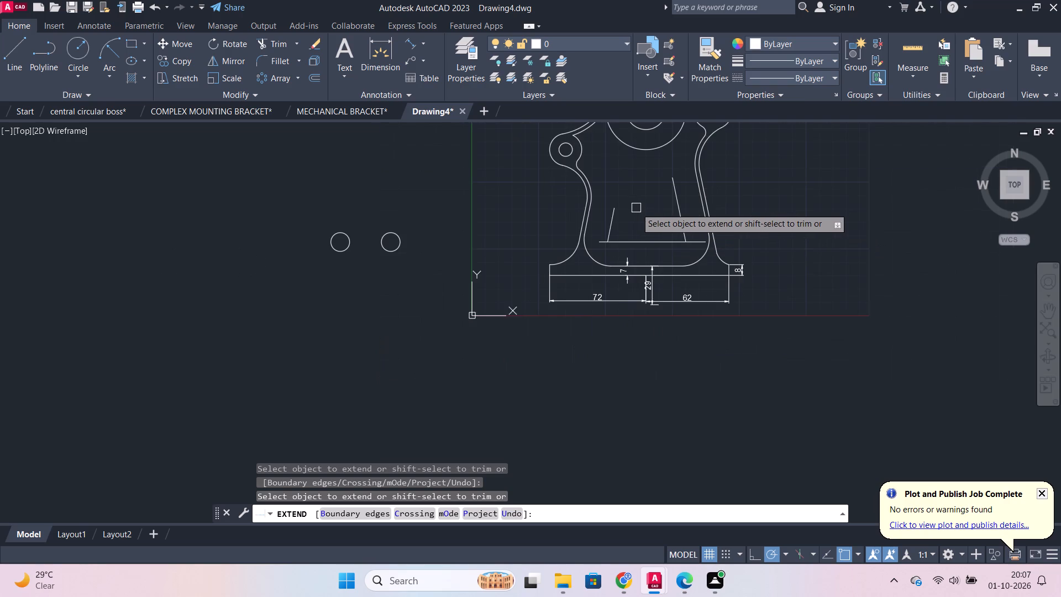
{"action": "scroll", "coordinate": [636, 208], "scroll_direction": "up", "scroll_amount": 1}
{"action": "middle_click_drag", "start_coordinate": [636, 208], "coordinate": [643, 271]}
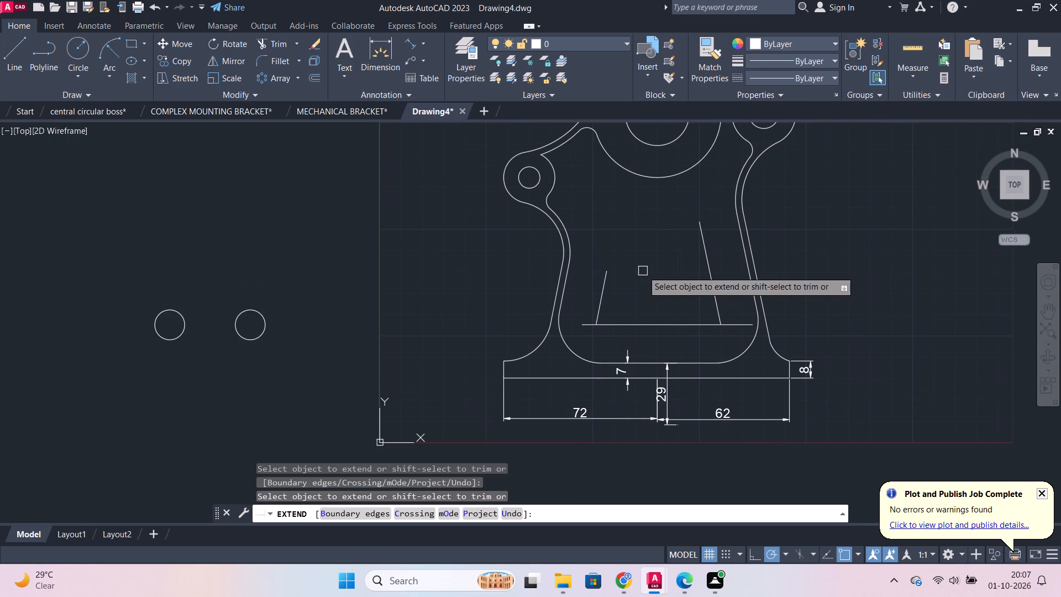
{"action": "scroll", "coordinate": [639, 258], "scroll_direction": "down", "scroll_amount": 1}
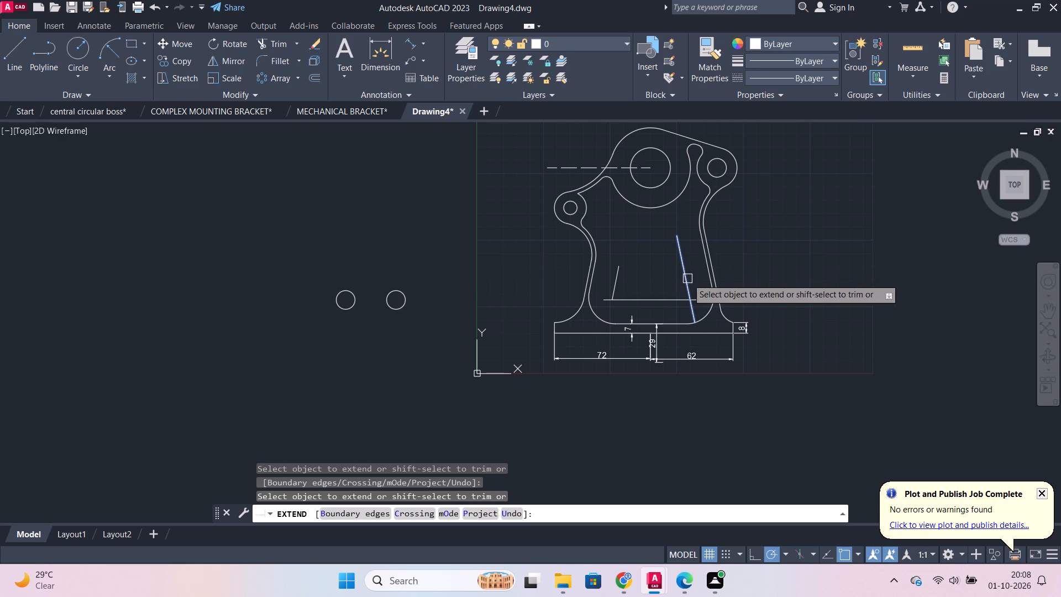
{"action": "key", "text": "Escape"}
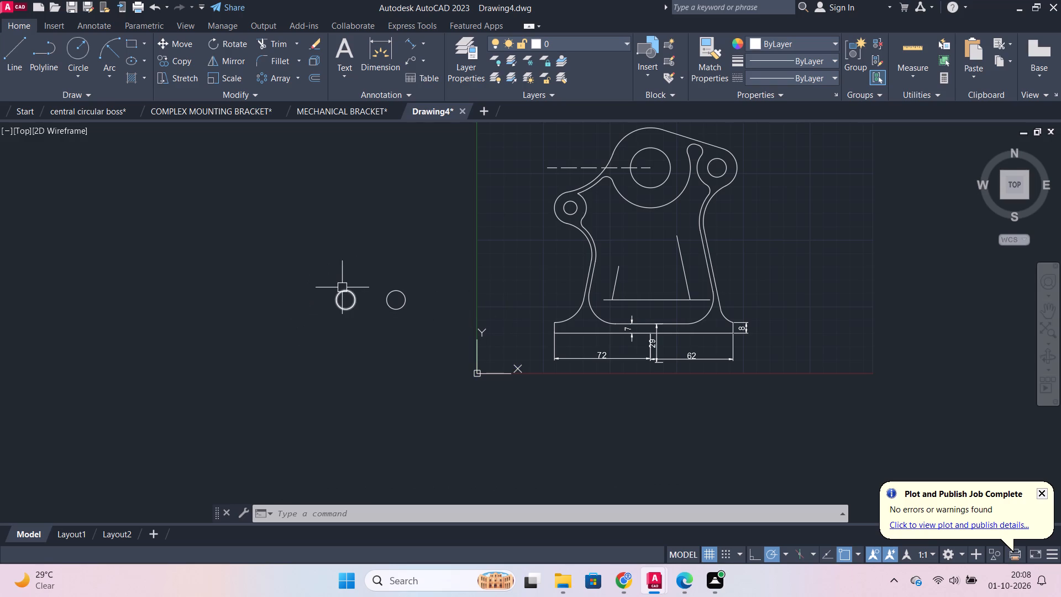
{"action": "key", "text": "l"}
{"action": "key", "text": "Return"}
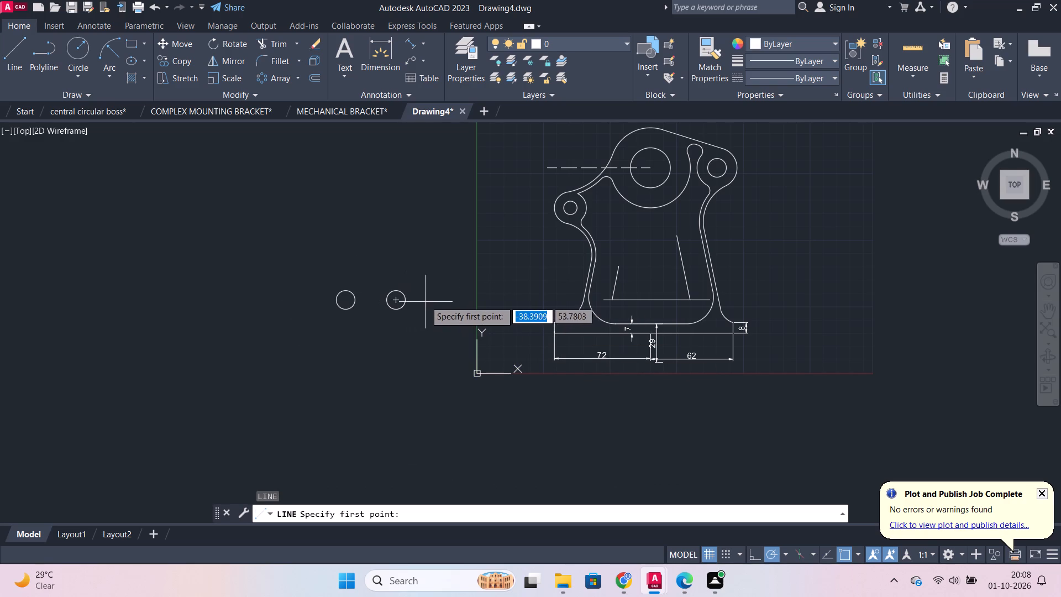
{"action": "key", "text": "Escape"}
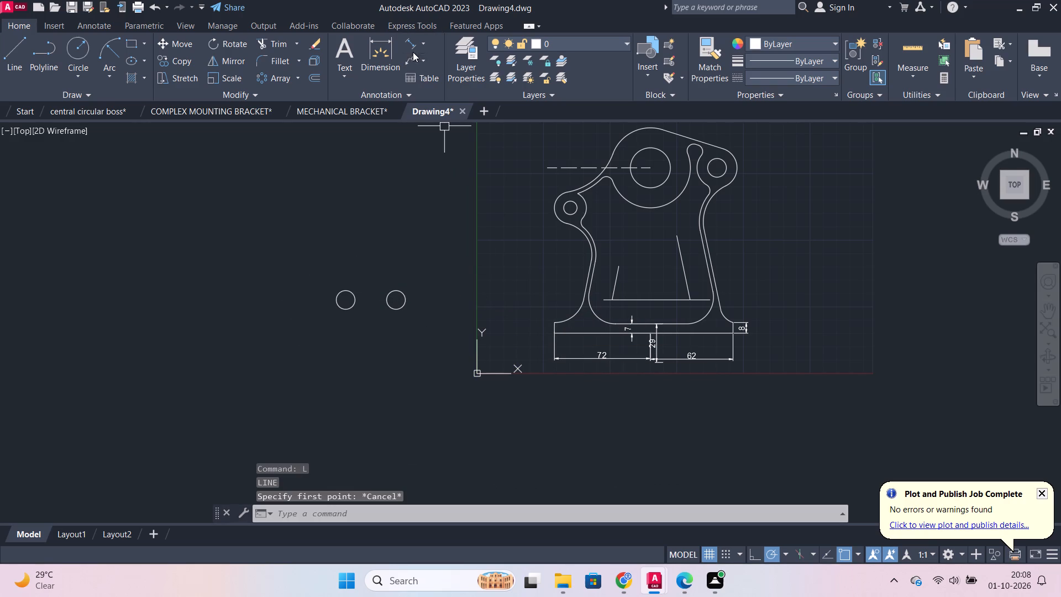
Measure the horizontal distance between the lower ends of the cutout's slanted lines with a trial linear dimension.
{"action": "left_click", "coordinate": [426, 40]}
{"action": "left_click", "coordinate": [431, 61]}
{"action": "scroll", "coordinate": [634, 372], "scroll_direction": "up", "scroll_amount": 1}
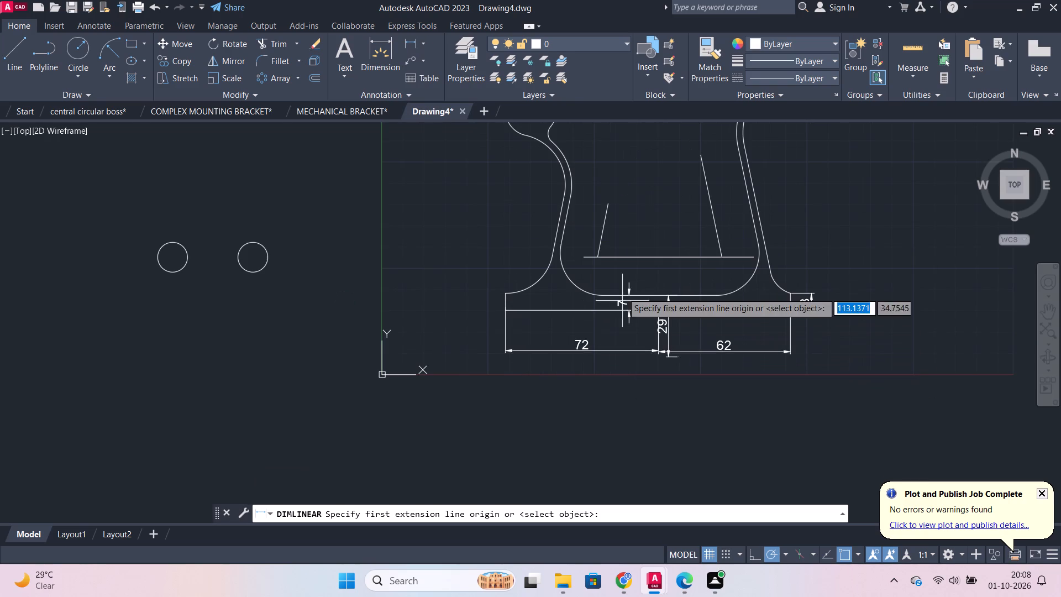
{"action": "left_click", "coordinate": [599, 256]}
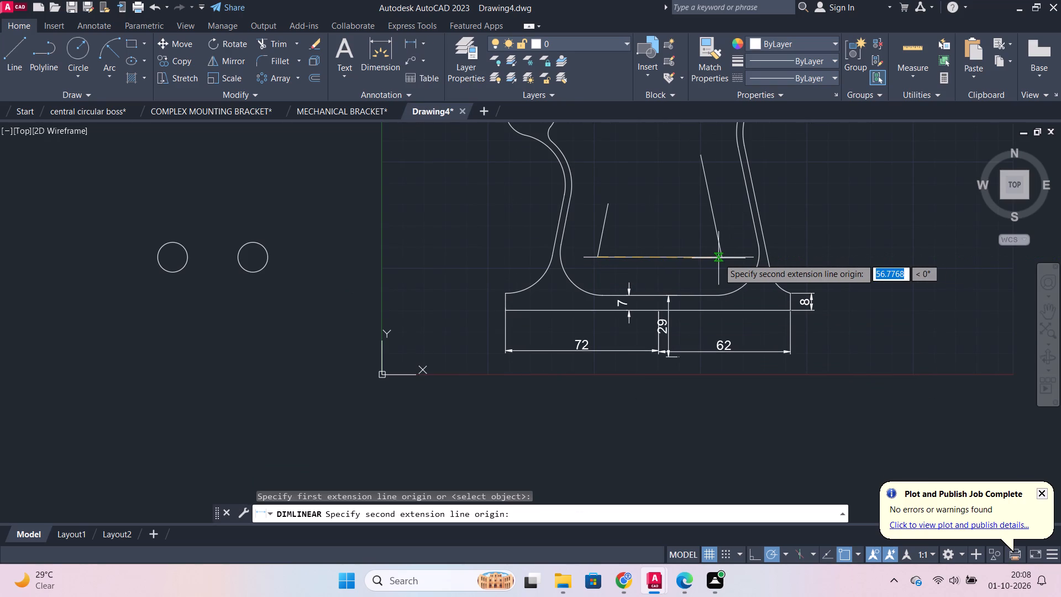
{"action": "left_click", "coordinate": [723, 254]}
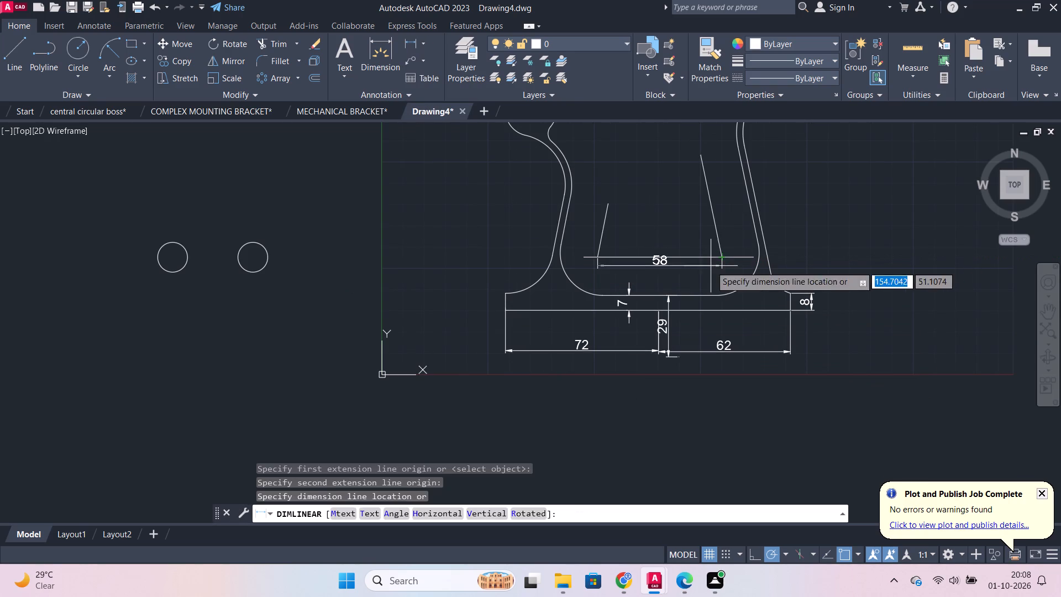
{"action": "key", "text": "Escape"}
Copy the leftmost radius 7 circle 58 units horizontally to its right, using its centre as the base point.
{"action": "left_click", "coordinate": [180, 254]}
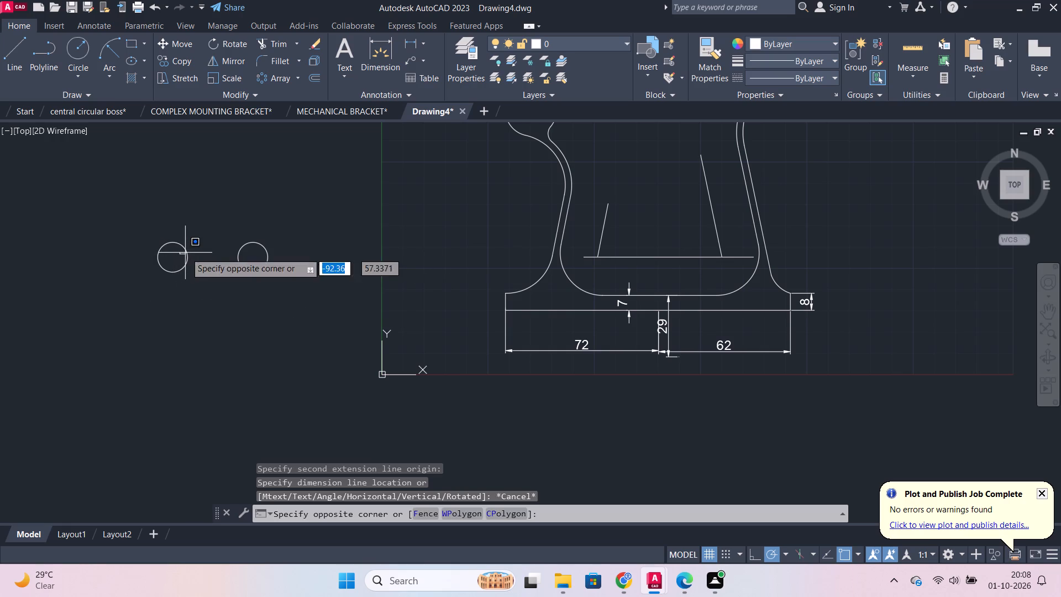
{"action": "left_click", "coordinate": [186, 253]}
{"action": "left_click", "coordinate": [188, 248]}
{"action": "type", "text": "CO"}
{"action": "key", "text": "Return"}
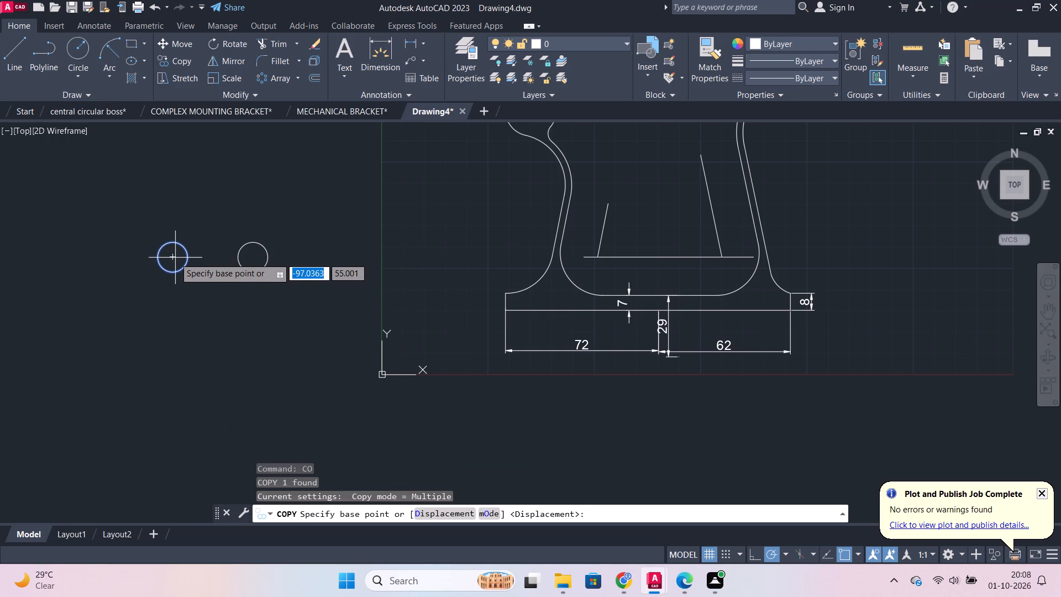
{"action": "left_click", "coordinate": [175, 258]}
{"action": "type", "text": "58"}
{"action": "key", "text": "Return"}
{"action": "key", "text": "Escape"}
Erase the middle of the three radius 7 circles beside the part.
{"action": "left_click_drag", "start_coordinate": [273, 327], "coordinate": [267, 312]}
{"action": "left_click", "coordinate": [233, 224]}
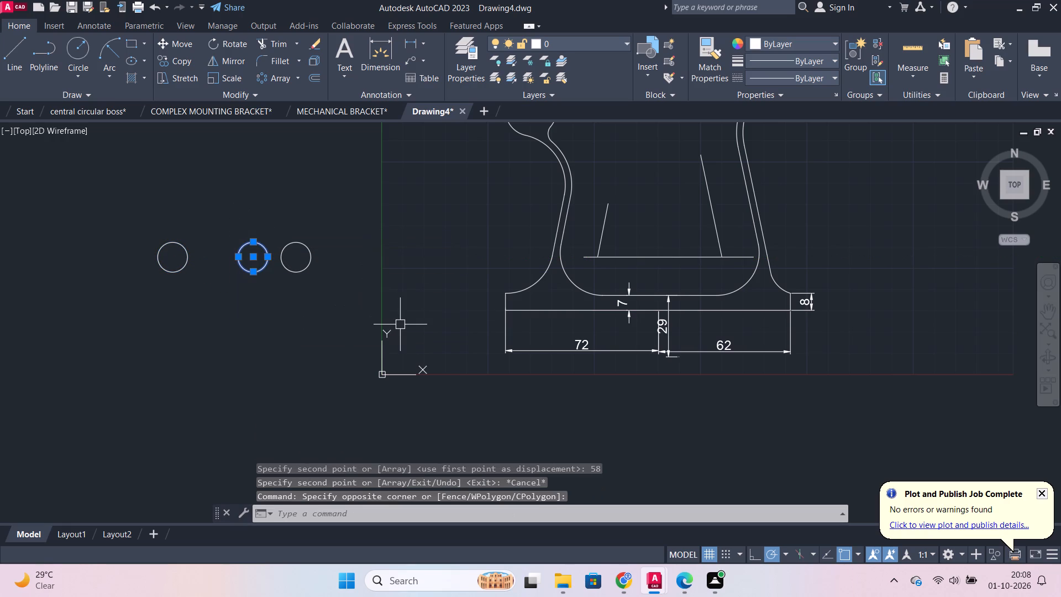
{"action": "key", "text": "e"}
{"action": "key", "text": "Return"}
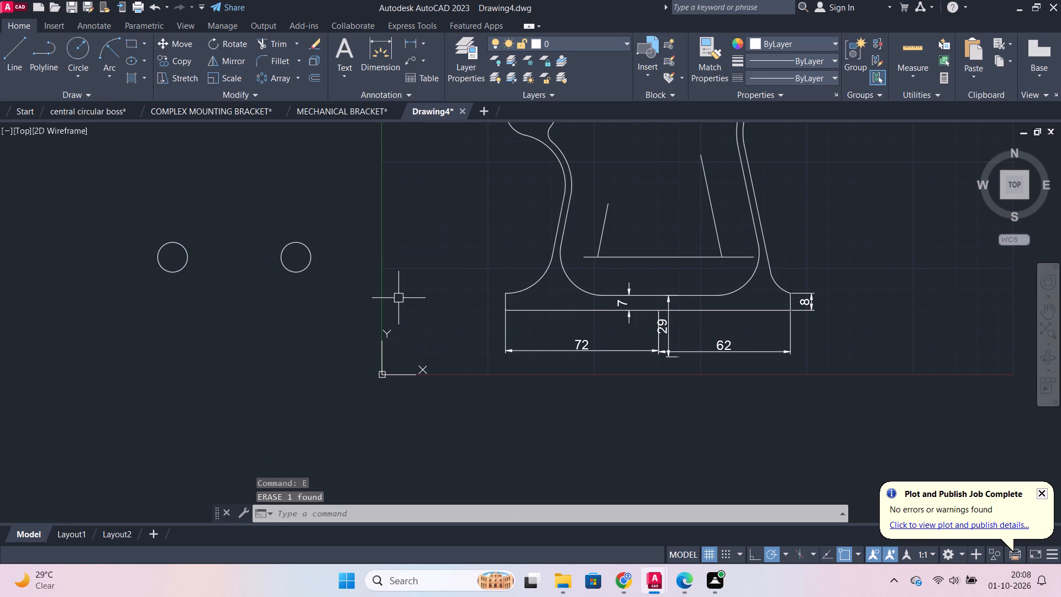
Copy the leftmost radius 7 circle 29 units horizontally to its right, using its centre as the base point.
{"action": "scroll", "coordinate": [201, 274], "scroll_direction": "down", "scroll_amount": 2}
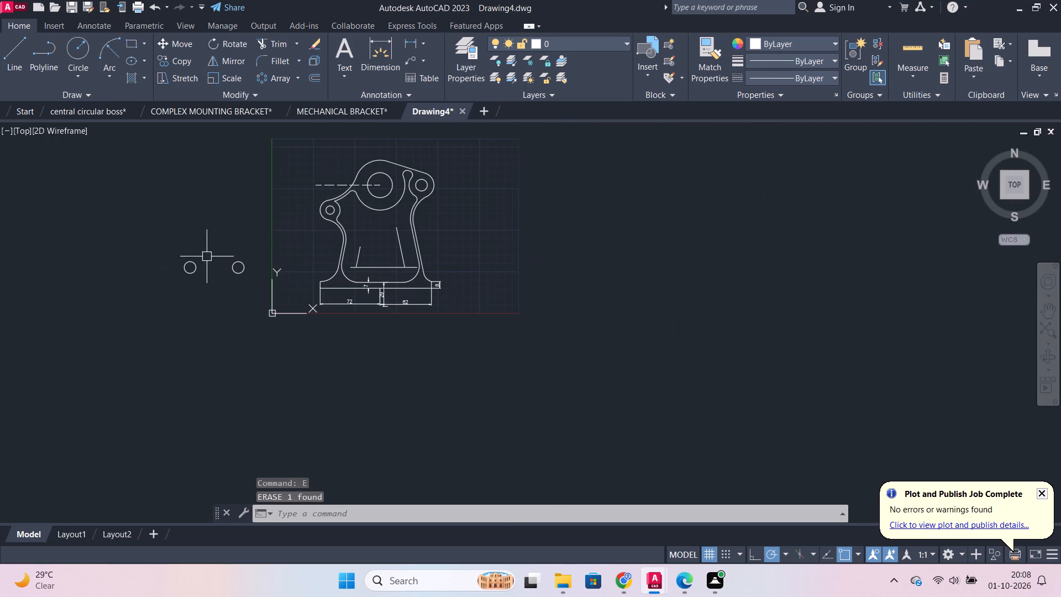
{"action": "scroll", "coordinate": [204, 255], "scroll_direction": "up", "scroll_amount": 1}
{"action": "middle_click_drag", "start_coordinate": [225, 259], "coordinate": [307, 350]}
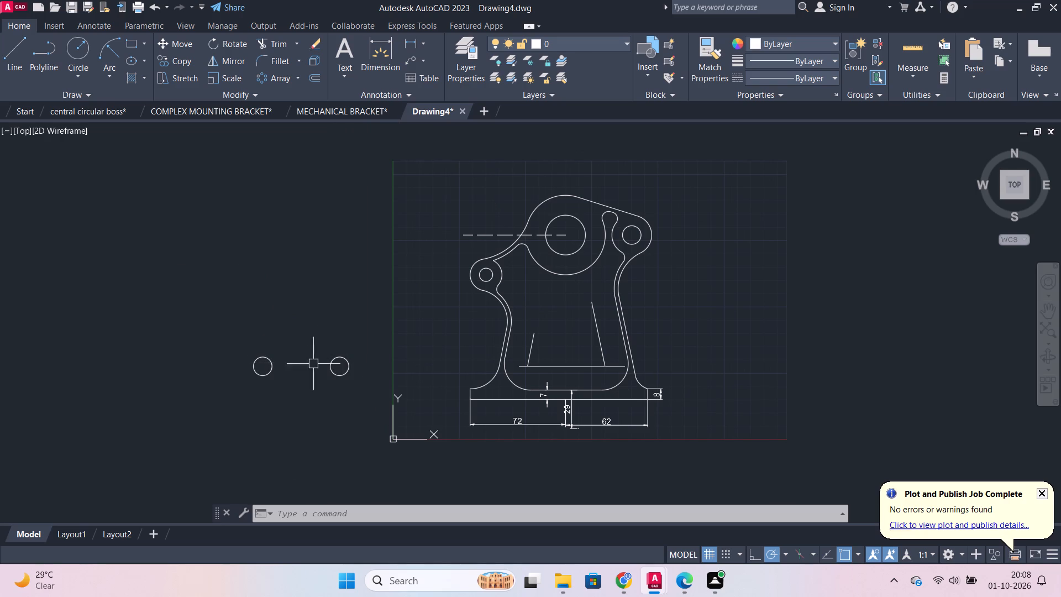
{"action": "left_click", "coordinate": [276, 389]}
{"action": "left_click", "coordinate": [232, 323]}
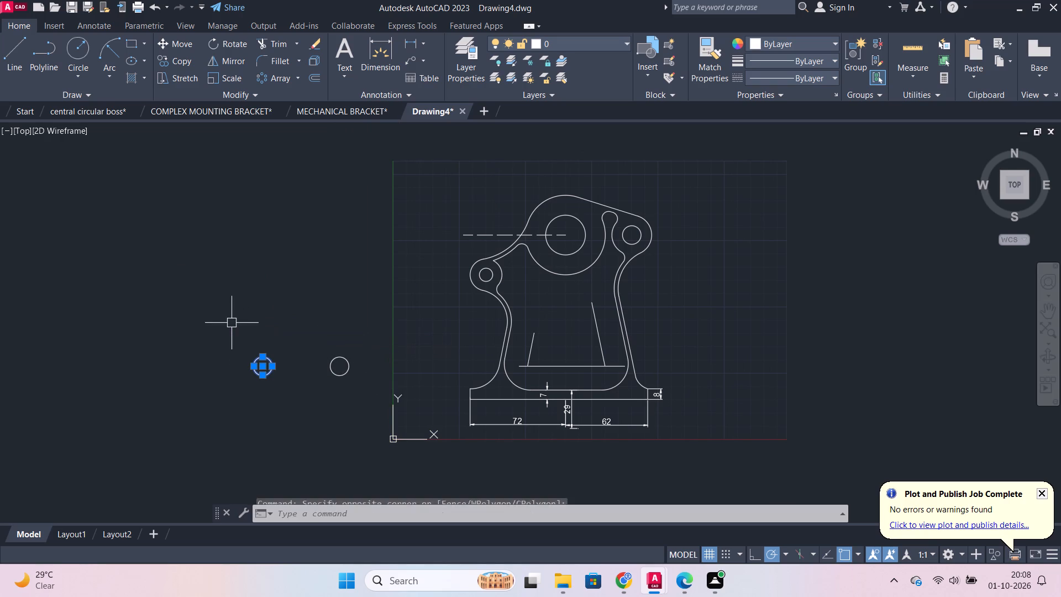
{"action": "type", "text": "CO"}
{"action": "key", "text": "Return"}
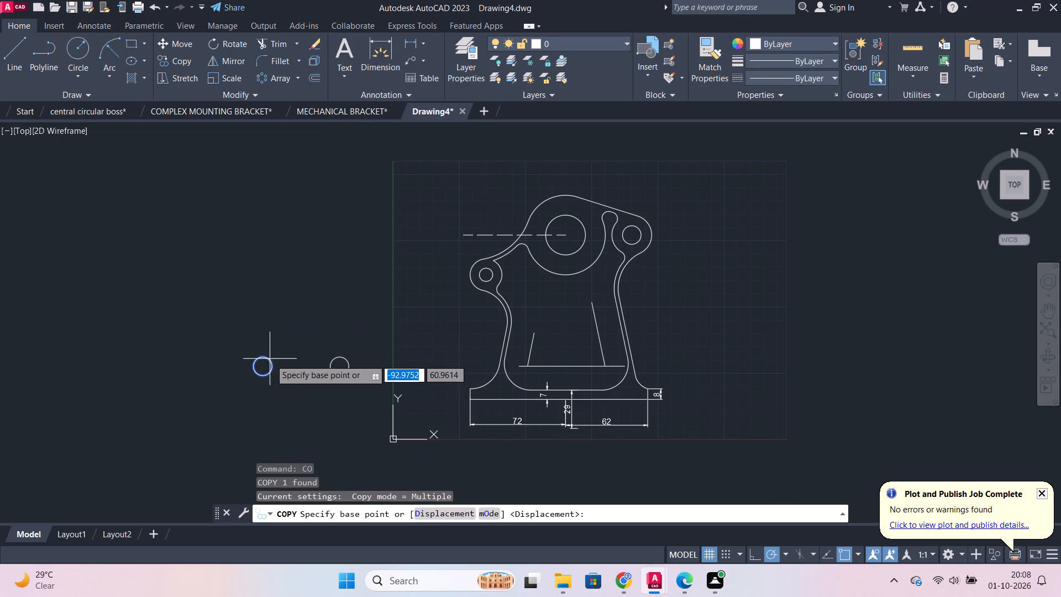
{"action": "left_click", "coordinate": [263, 365]}
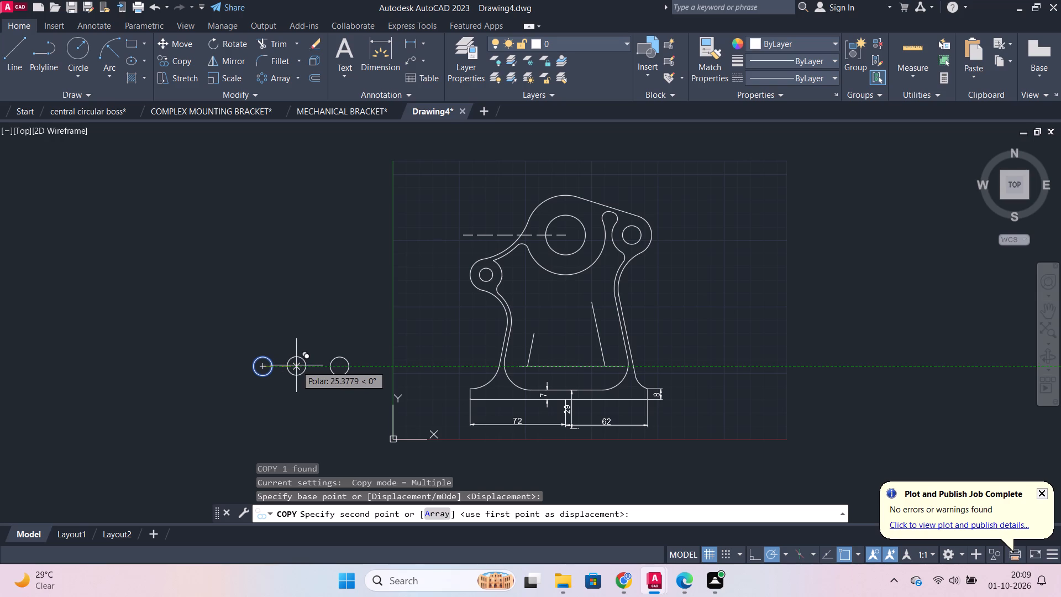
{"action": "type", "text": "29"}
{"action": "key", "text": "Return"}
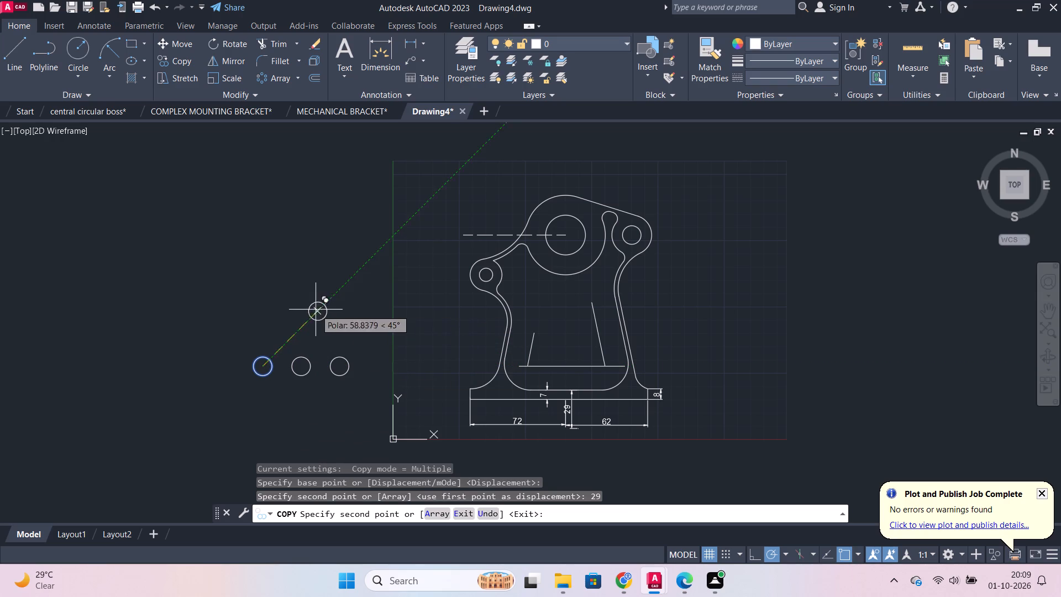
{"action": "key", "text": "Escape"}
Move the middle radius 7 circle straight up about 74 units by its centre.
{"action": "left_click", "coordinate": [309, 356]}
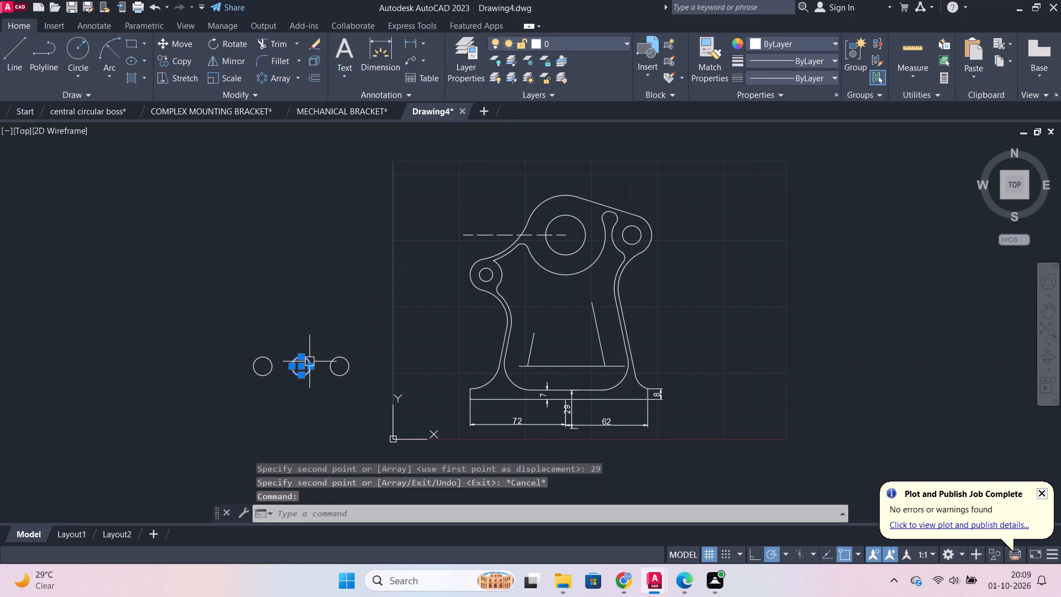
{"action": "left_click", "coordinate": [300, 366]}
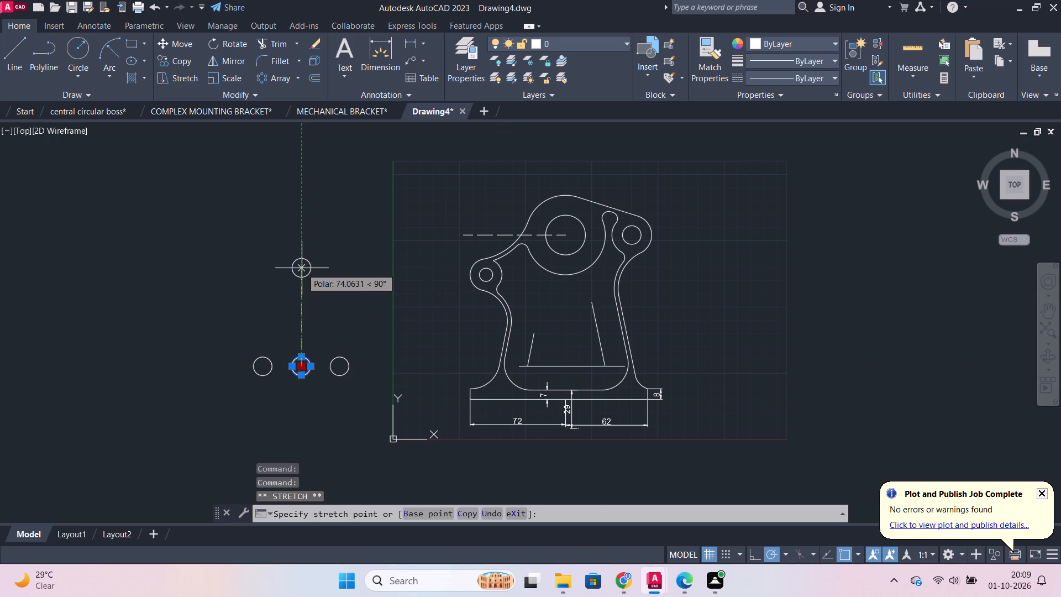
{"action": "left_click", "coordinate": [302, 268]}
{"action": "key", "text": "Escape"}
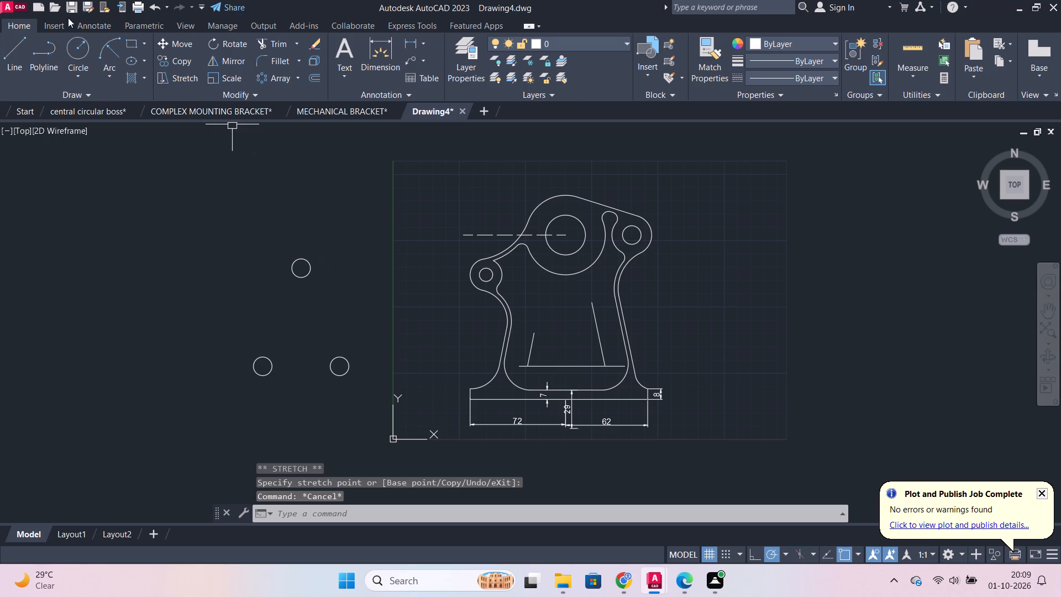
Draw a circle of radius 10 concentric with the raised middle circle.
{"action": "left_click", "coordinate": [24, 49]}
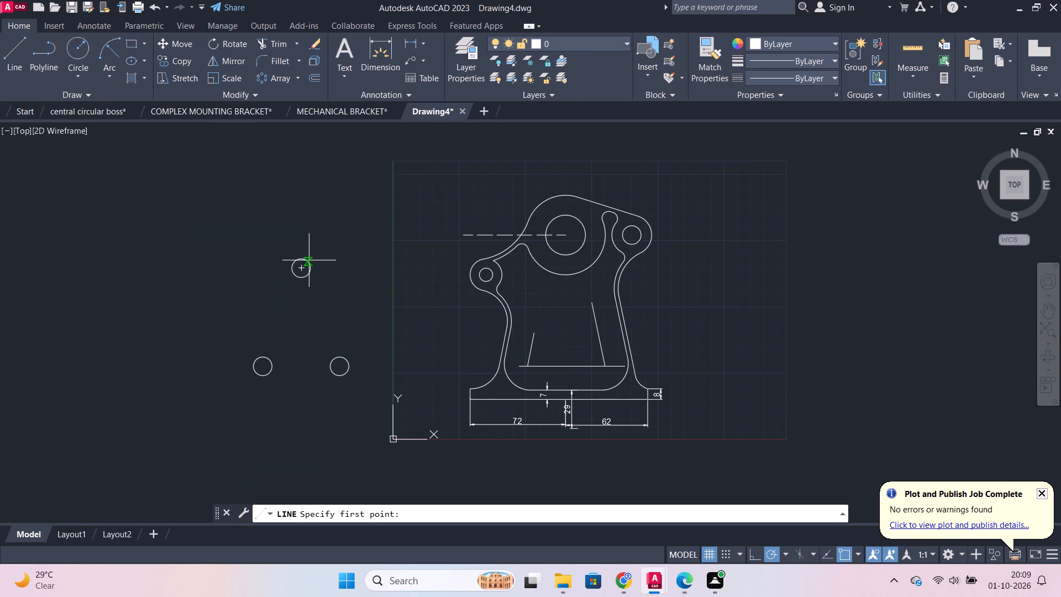
{"action": "key", "text": "Escape"}
{"action": "key", "text": "c"}
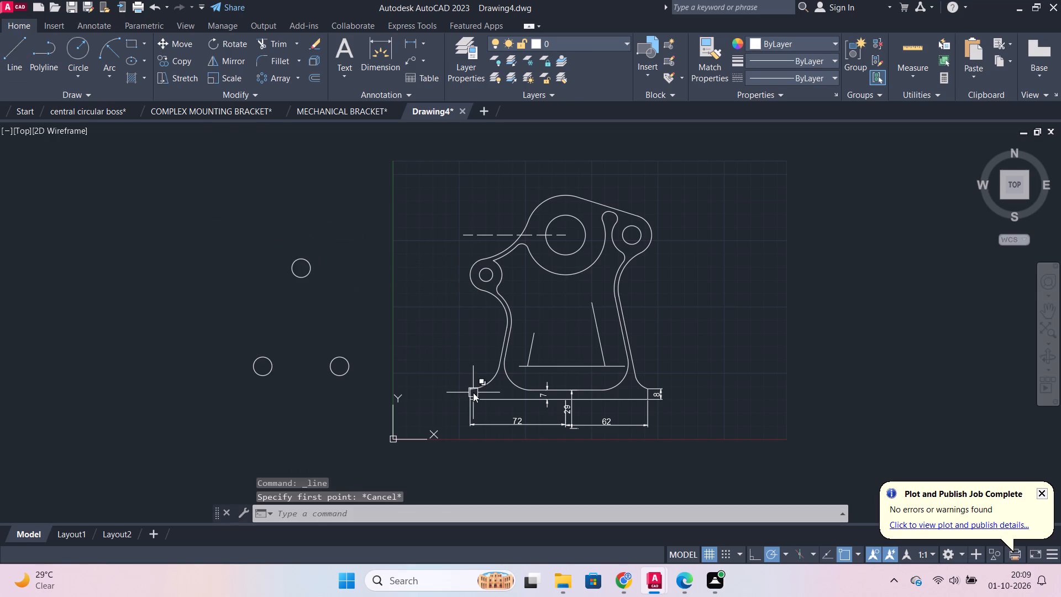
{"action": "key", "text": "Return"}
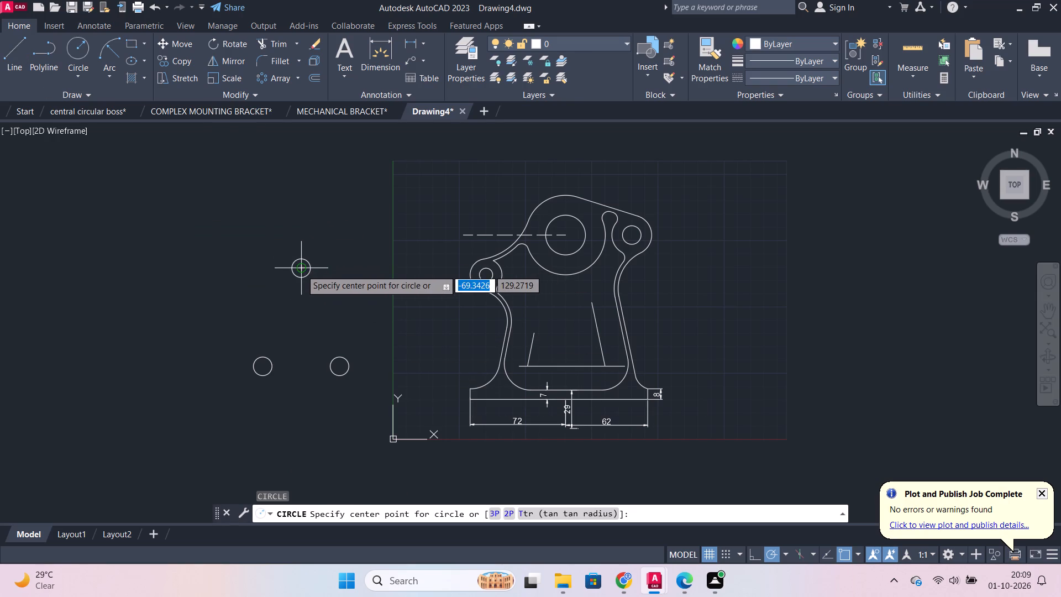
{"action": "left_click", "coordinate": [301, 270]}
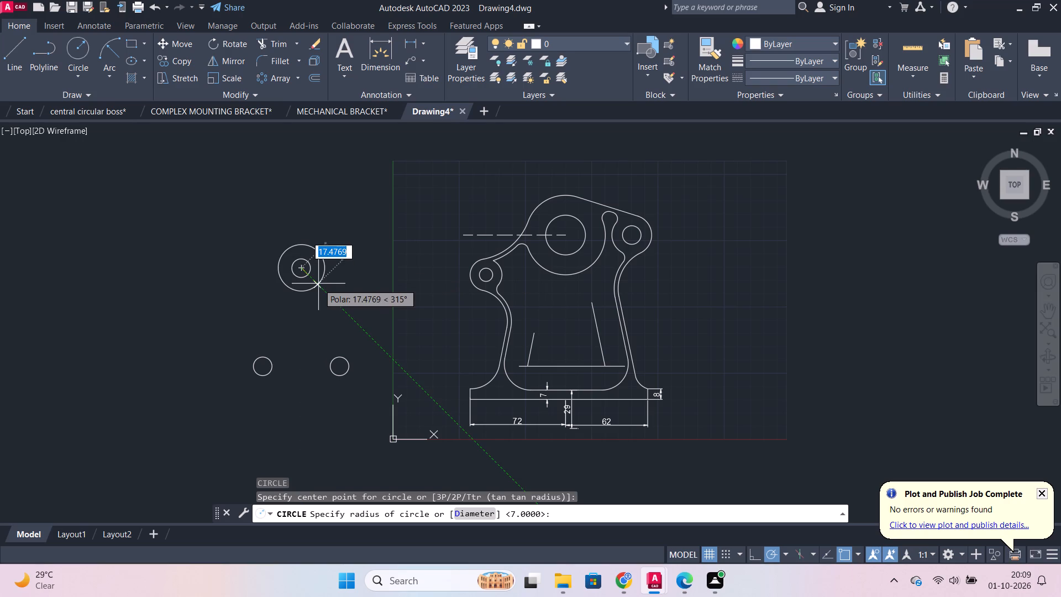
{"action": "type", "text": "10"}
{"action": "key", "text": "Return"}
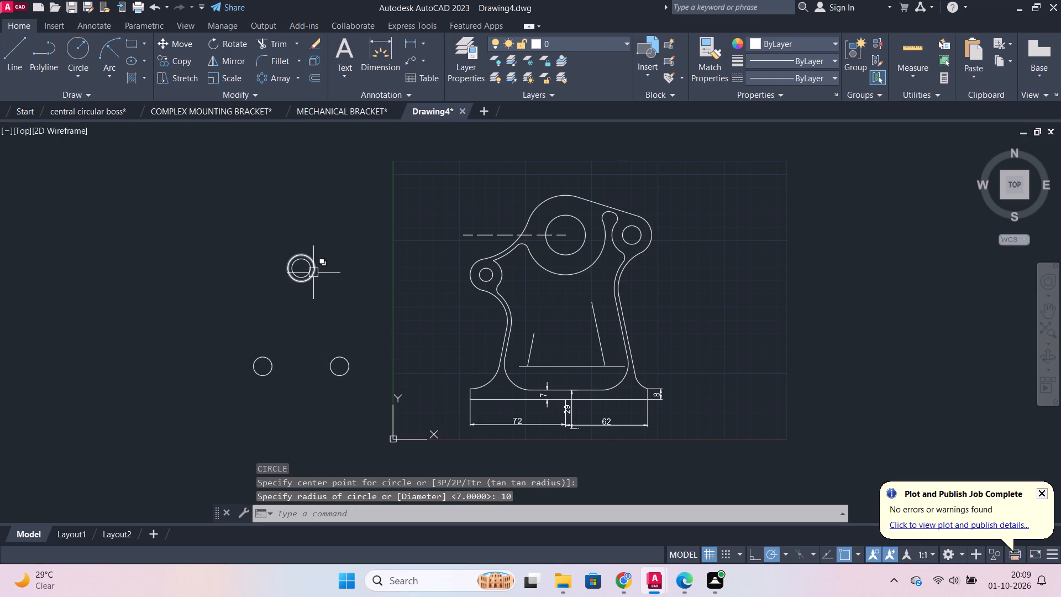
Draw two slanted lines joining the sides of the radius 10 circle to the outer sides of the two lower radius 7 circles.
{"action": "left_click", "coordinate": [22, 44]}
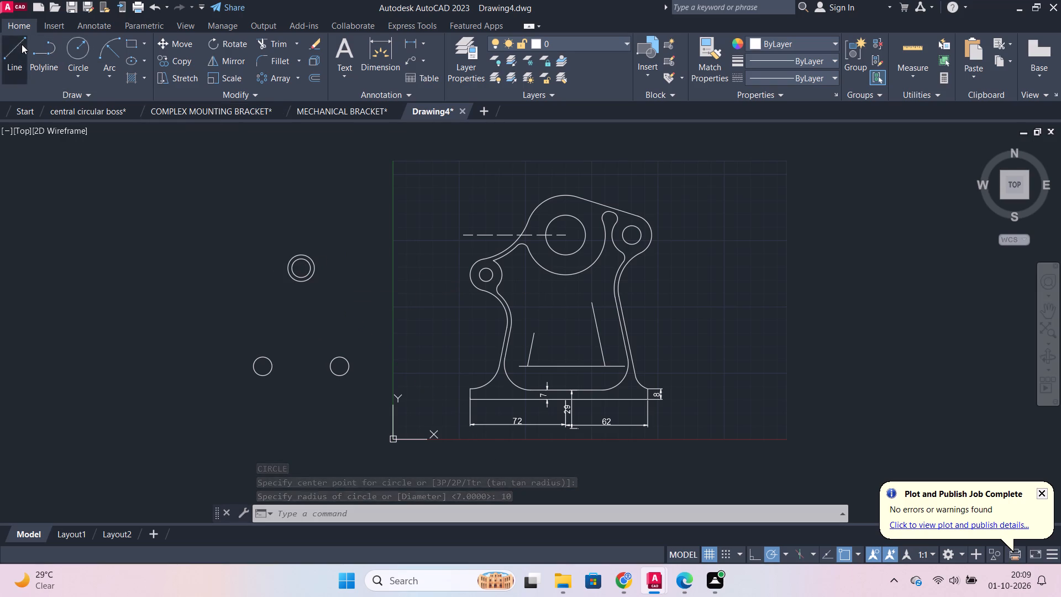
{"action": "left_click", "coordinate": [313, 262]}
{"action": "left_click", "coordinate": [349, 369]}
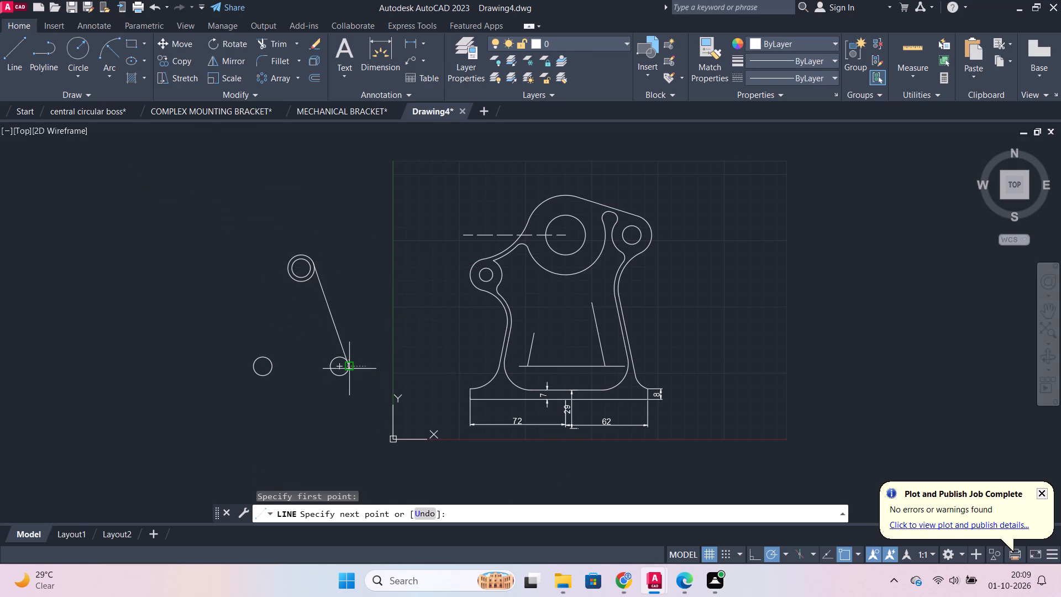
{"action": "key", "text": "Escape"}
{"action": "key", "text": "space"}
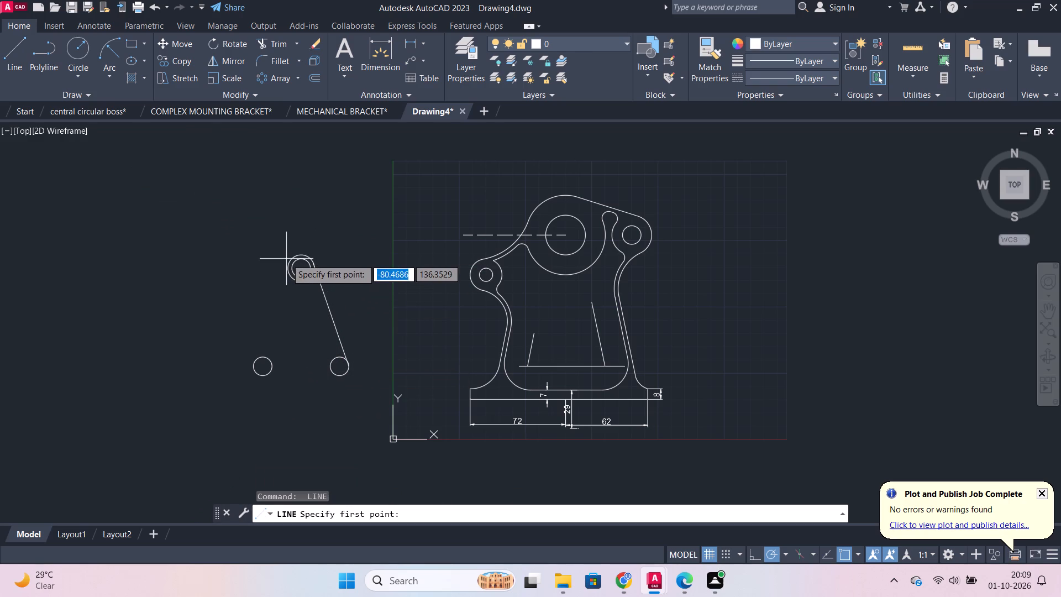
{"action": "left_click", "coordinate": [288, 259]}
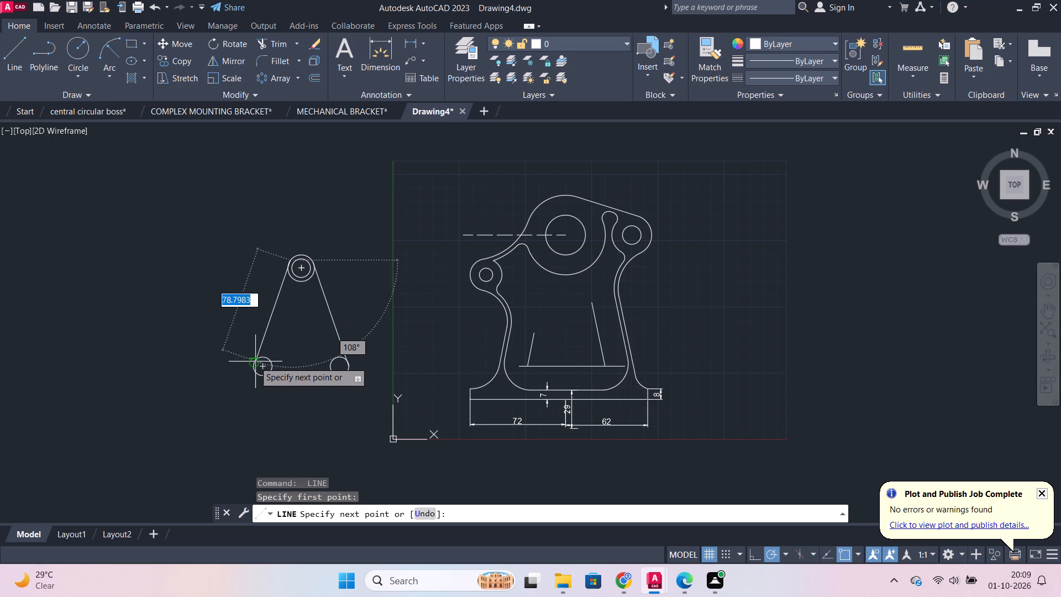
{"action": "left_click", "coordinate": [253, 362]}
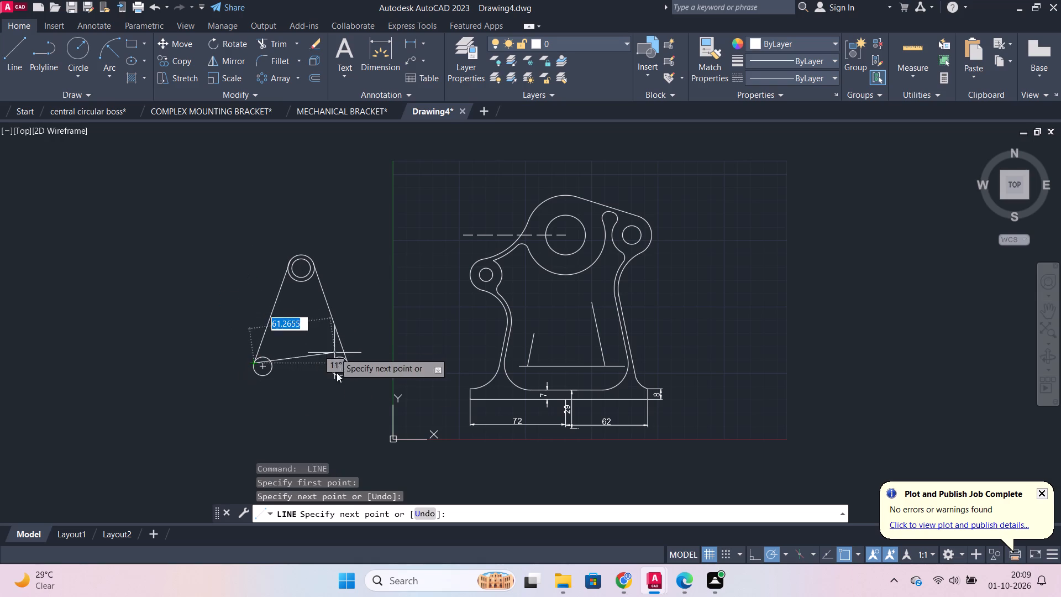
{"action": "key", "text": "Escape"}
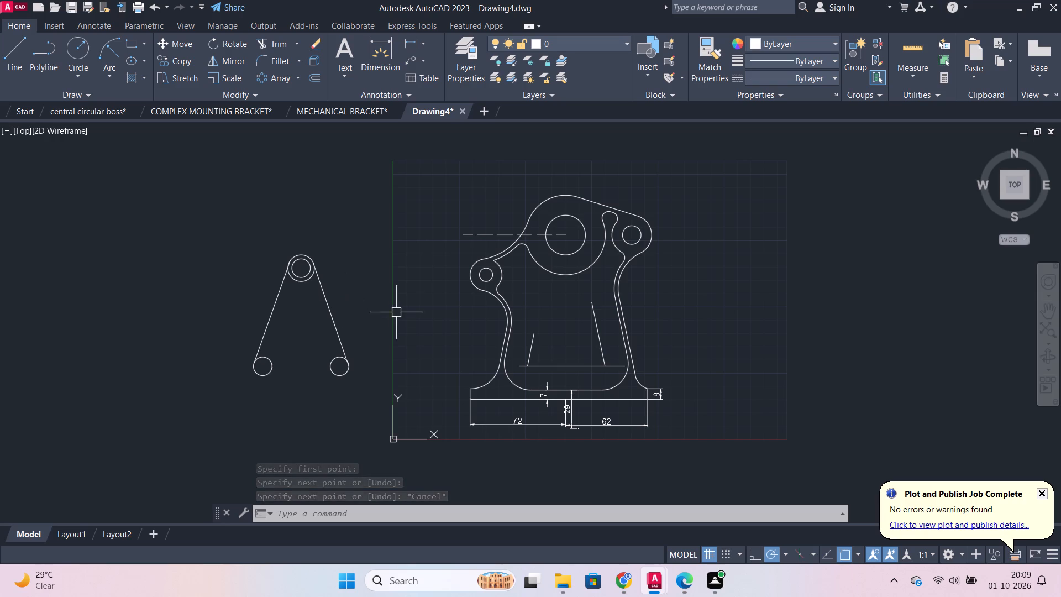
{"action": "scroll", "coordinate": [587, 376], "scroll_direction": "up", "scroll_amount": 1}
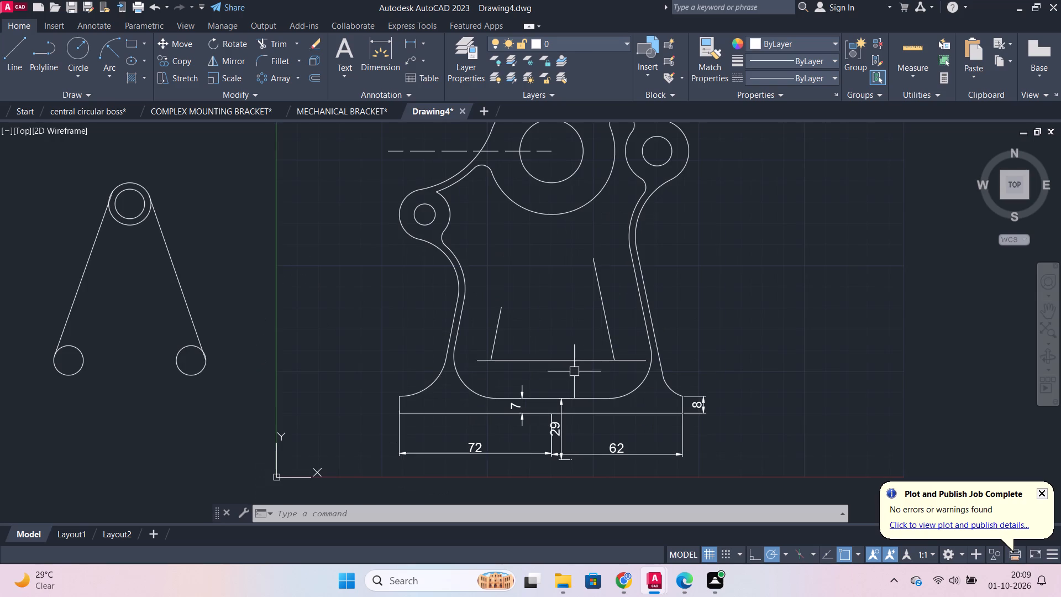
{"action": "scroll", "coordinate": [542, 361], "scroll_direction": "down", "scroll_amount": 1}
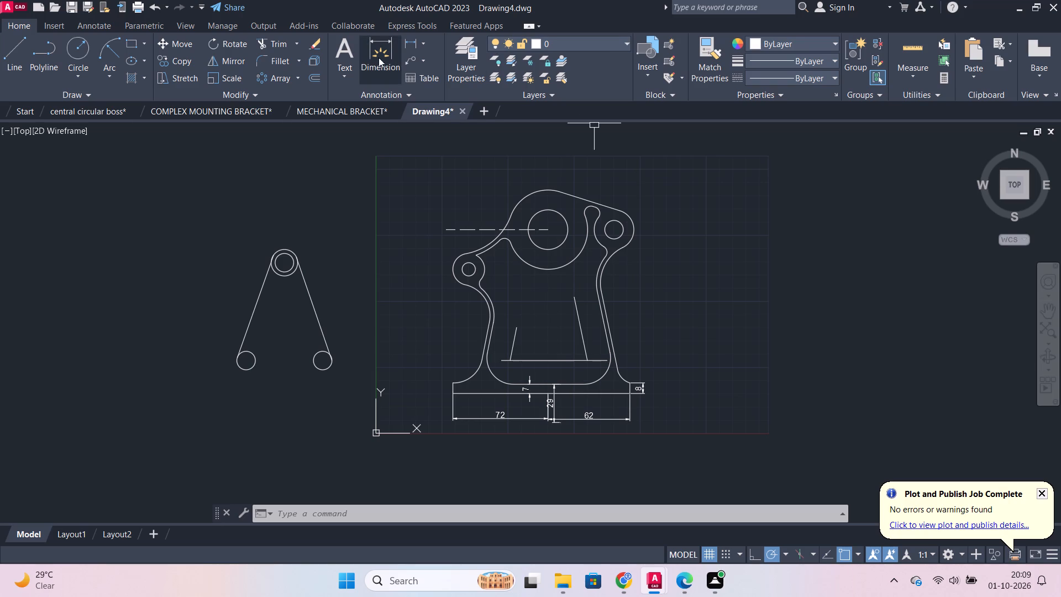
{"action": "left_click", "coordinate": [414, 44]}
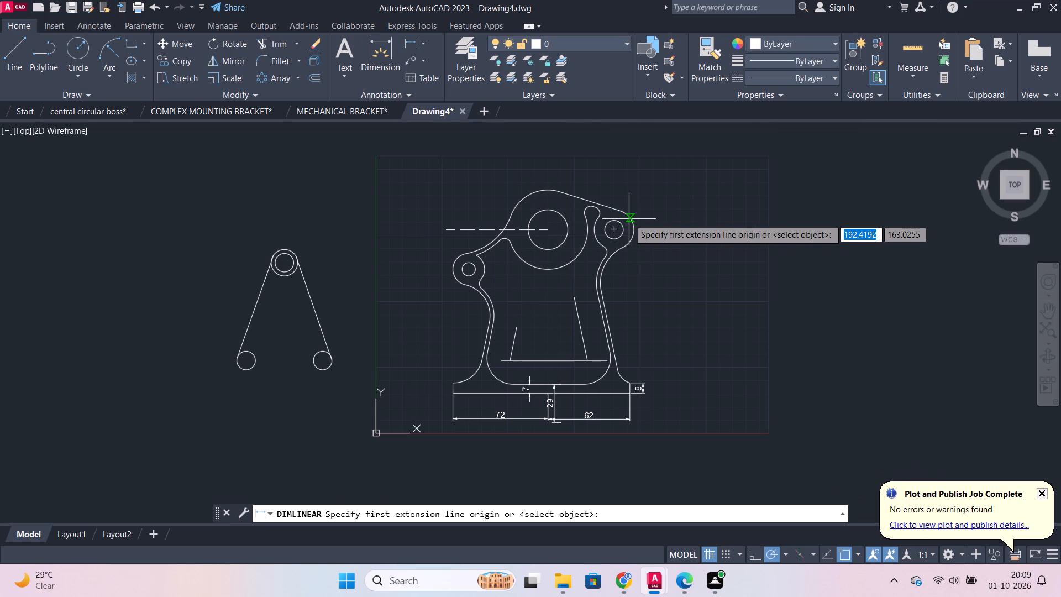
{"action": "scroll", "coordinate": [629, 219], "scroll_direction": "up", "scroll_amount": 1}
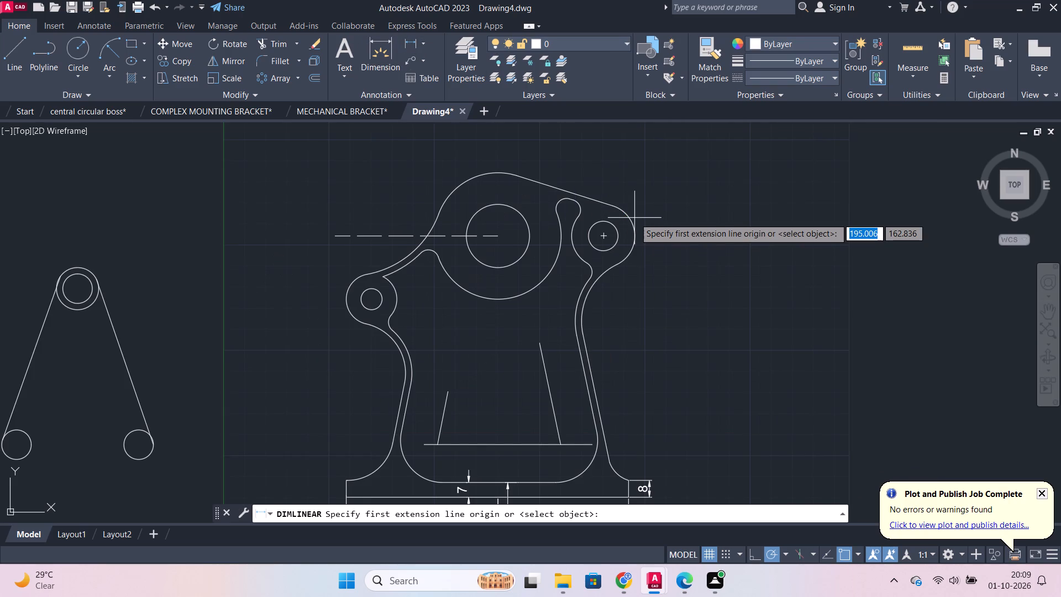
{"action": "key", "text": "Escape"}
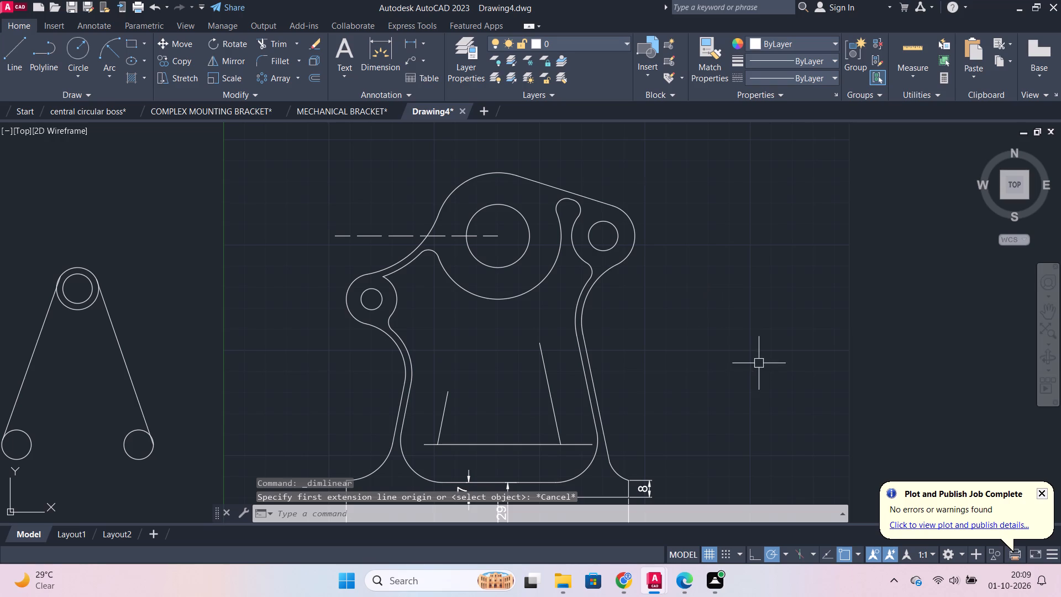
Extend the large arc around the central bore upward past the small rounded notch to meet the part's sloped top edge.
{"action": "type", "text": "EX"}
{"action": "key", "text": "Return"}
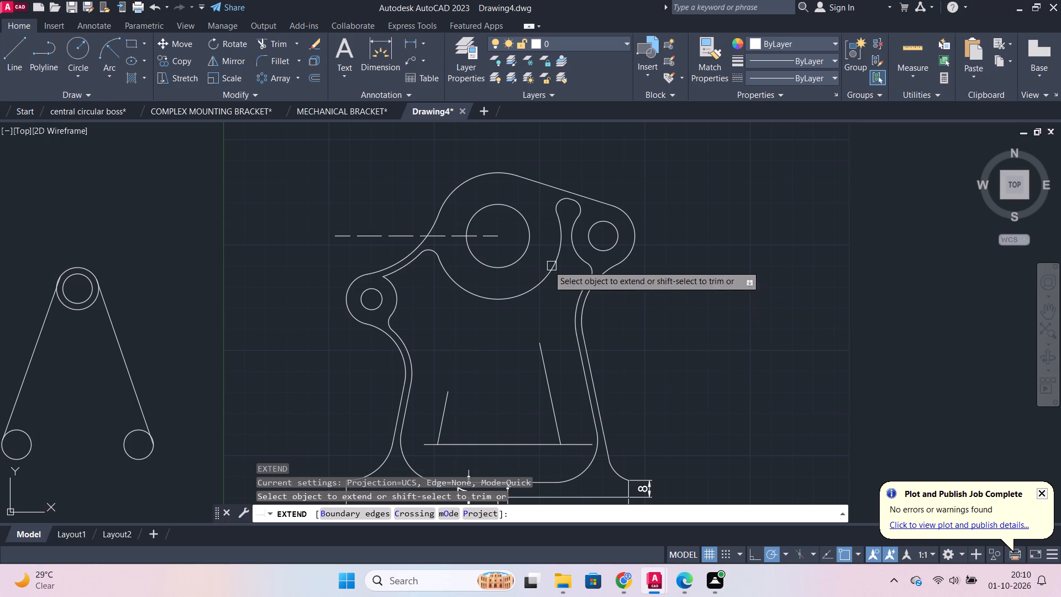
{"action": "left_click", "coordinate": [559, 217]}
{"action": "left_click", "coordinate": [558, 225]}
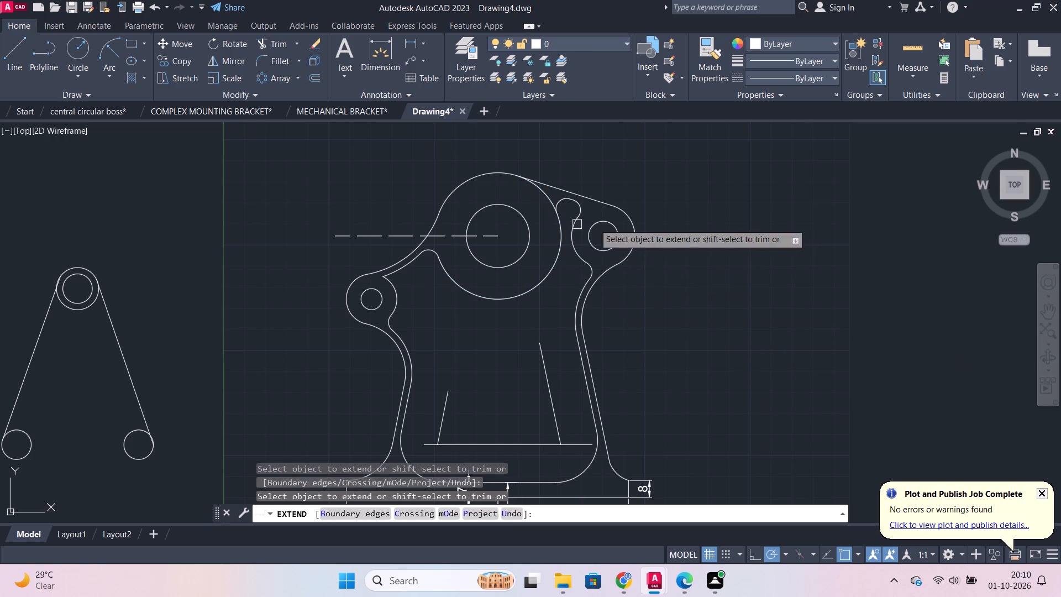
{"action": "key", "text": "Escape"}
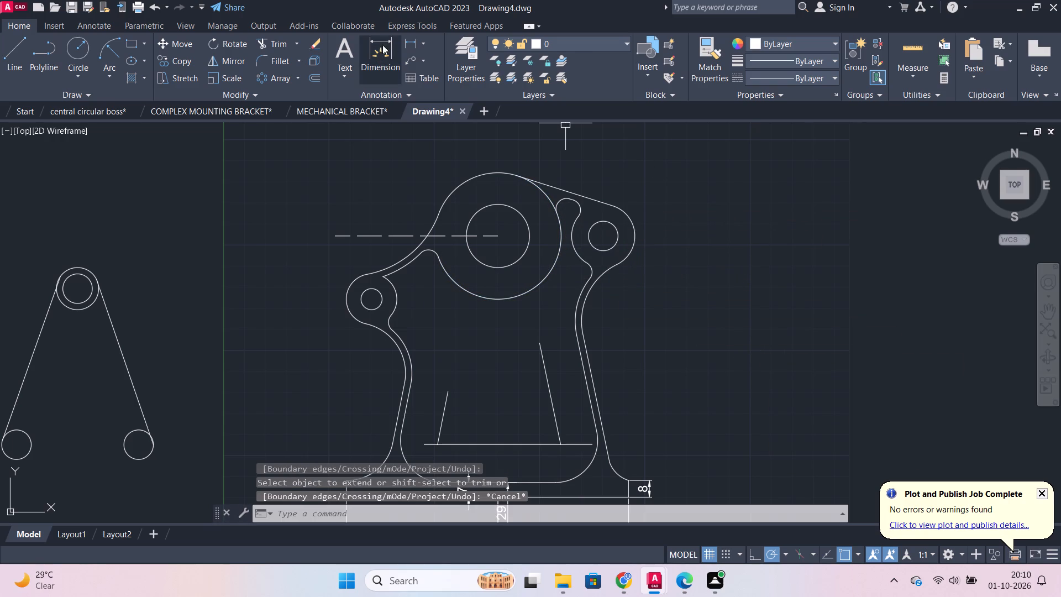
Add a horizontal linear dimension above the part between the centres of the left small hole and the central bore.
{"action": "left_click", "coordinate": [409, 38]}
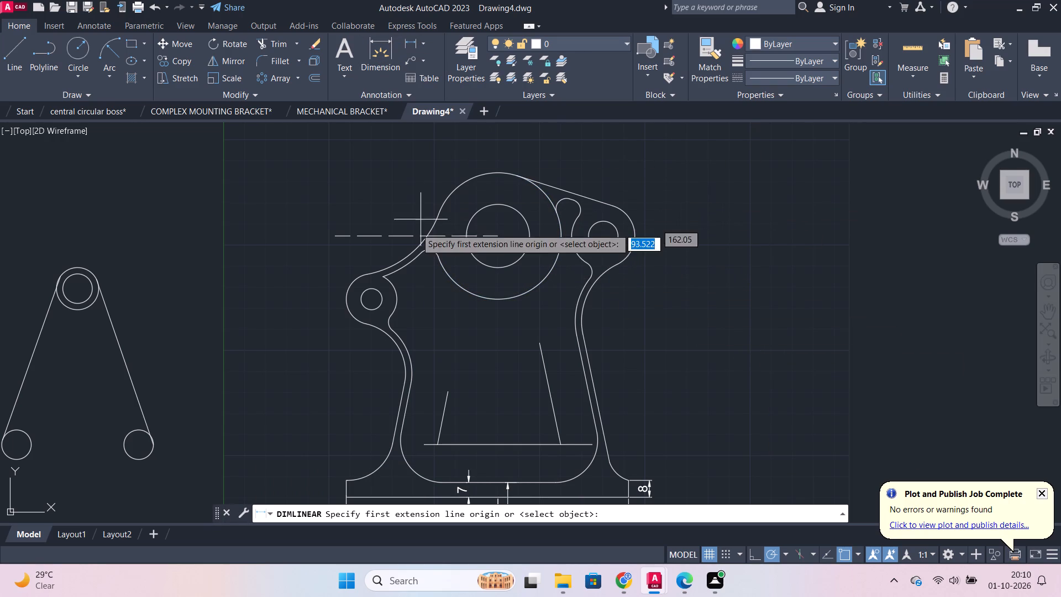
{"action": "left_click", "coordinate": [371, 300]}
{"action": "left_click_drag", "start_coordinate": [497, 237], "coordinate": [491, 220]}
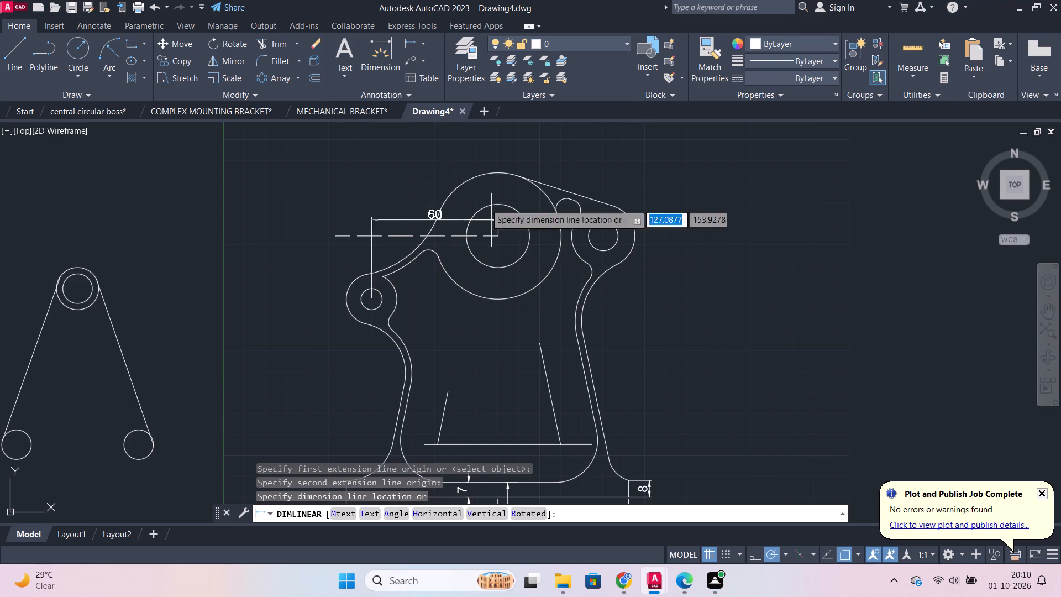
{"action": "middle_click_drag", "start_coordinate": [458, 134], "coordinate": [446, 222]}
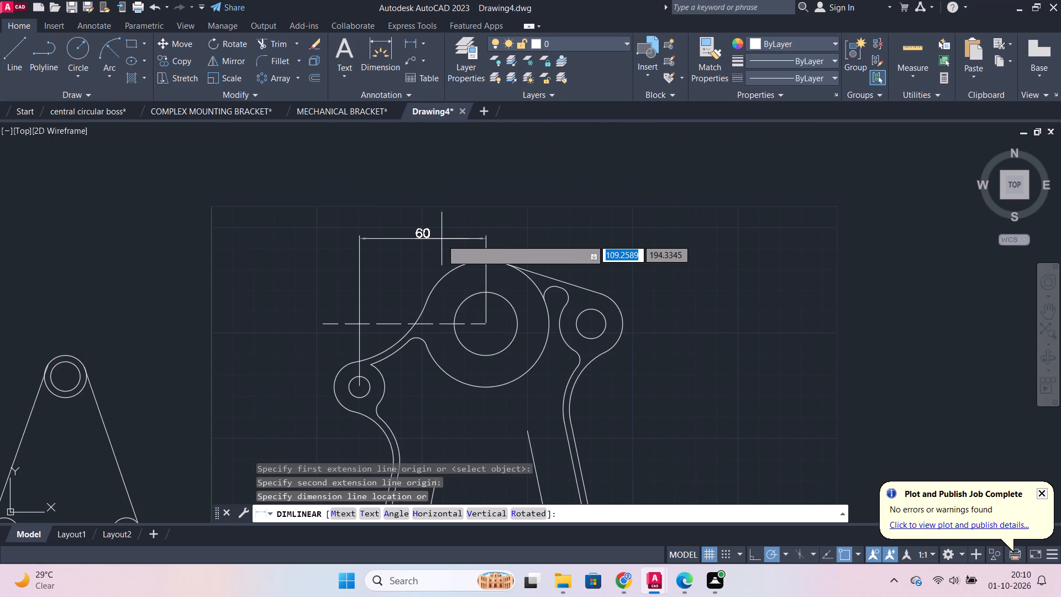
{"action": "left_click", "coordinate": [442, 239]}
Add a horizontal linear dimension between the centres of the right small hole and the central bore, in line with the previous one.
{"action": "key", "text": "space"}
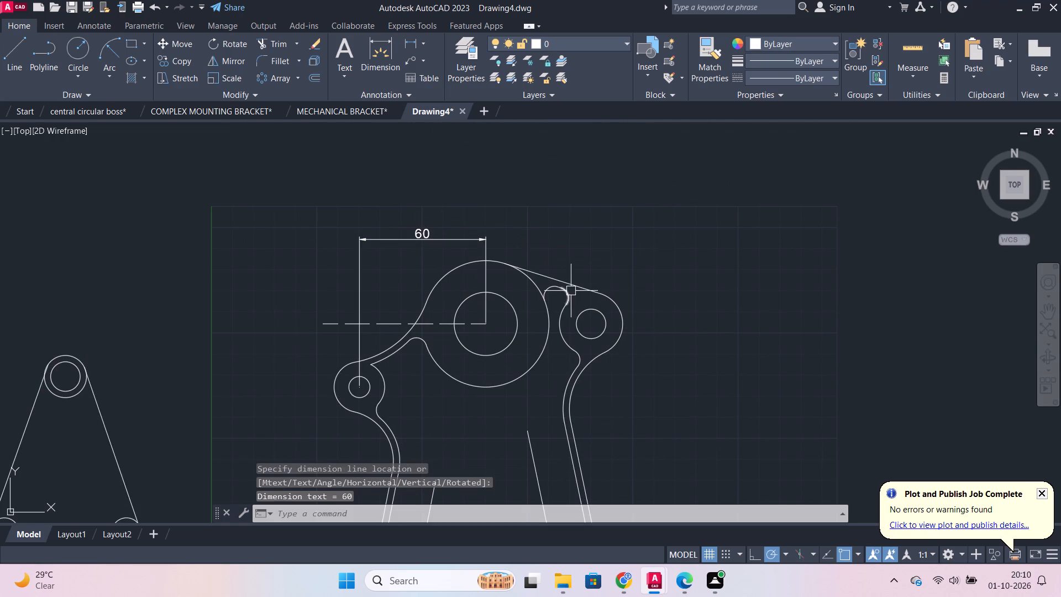
{"action": "left_click", "coordinate": [593, 323]}
{"action": "left_click", "coordinate": [483, 326]}
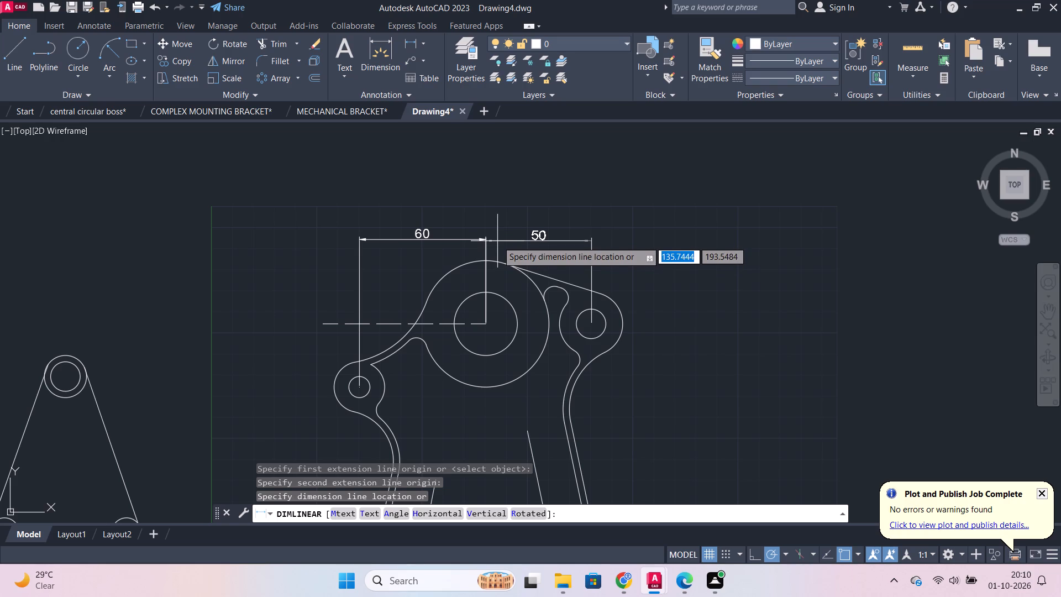
{"action": "scroll", "coordinate": [490, 241], "scroll_direction": "up", "scroll_amount": 2}
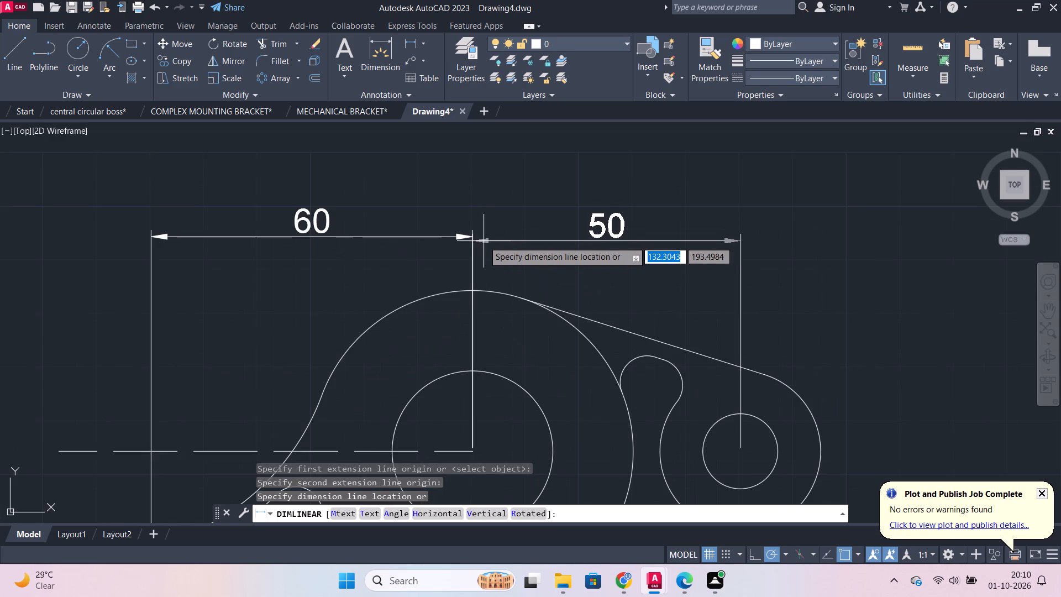
{"action": "left_click", "coordinate": [483, 237]}
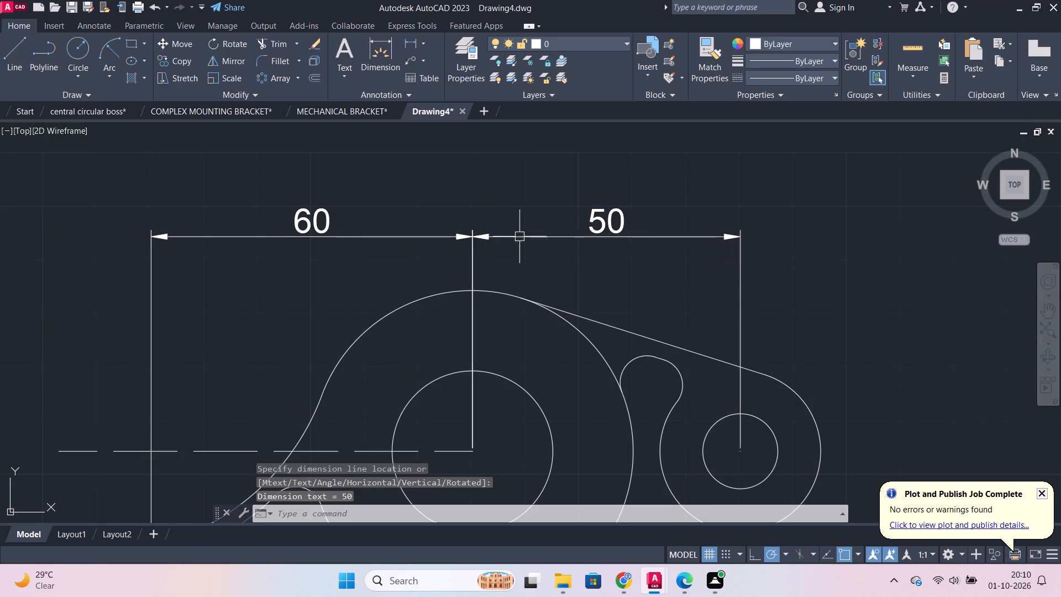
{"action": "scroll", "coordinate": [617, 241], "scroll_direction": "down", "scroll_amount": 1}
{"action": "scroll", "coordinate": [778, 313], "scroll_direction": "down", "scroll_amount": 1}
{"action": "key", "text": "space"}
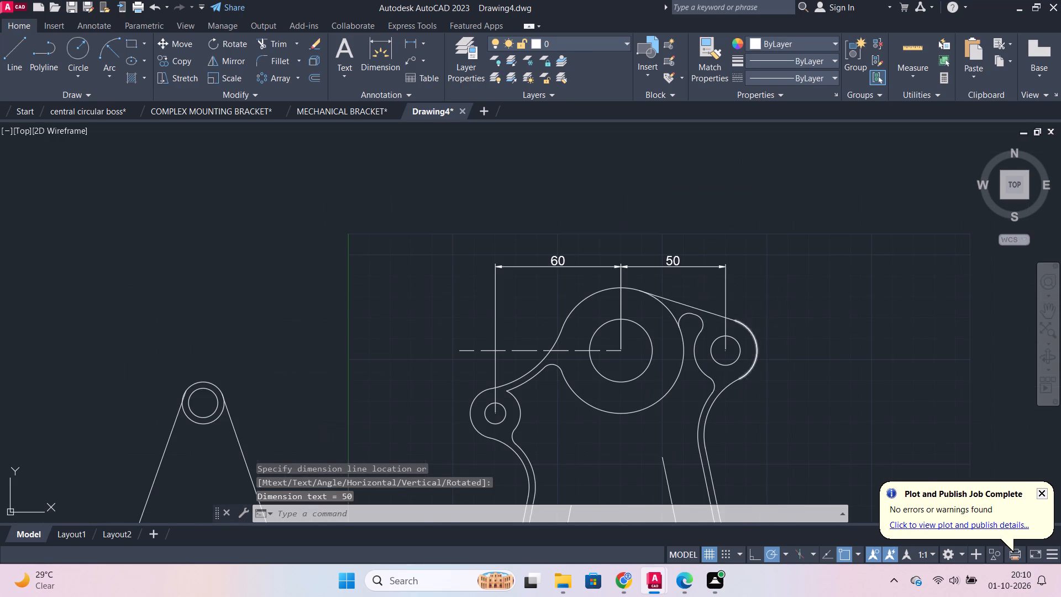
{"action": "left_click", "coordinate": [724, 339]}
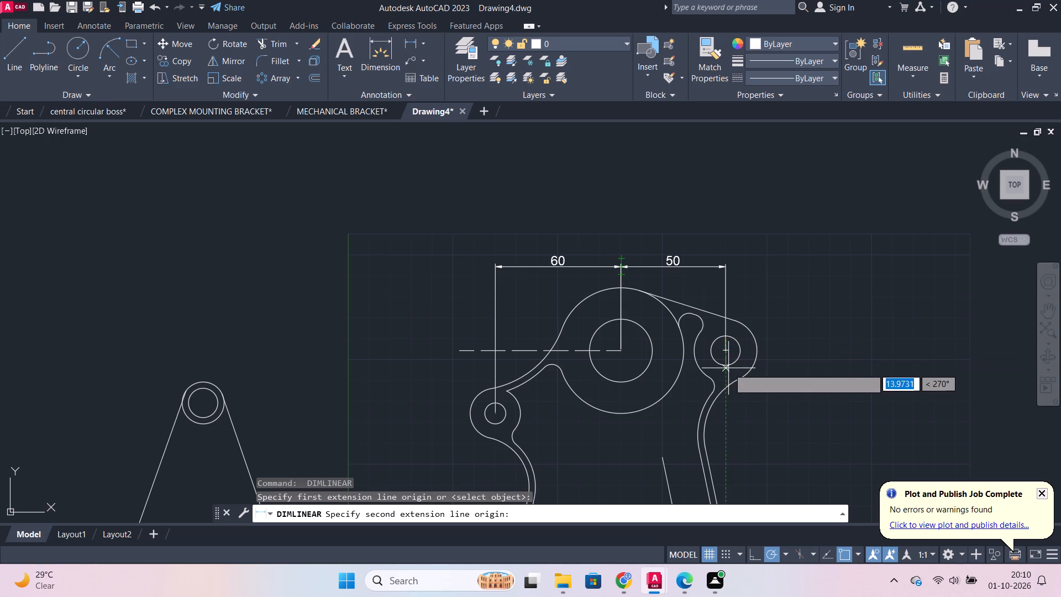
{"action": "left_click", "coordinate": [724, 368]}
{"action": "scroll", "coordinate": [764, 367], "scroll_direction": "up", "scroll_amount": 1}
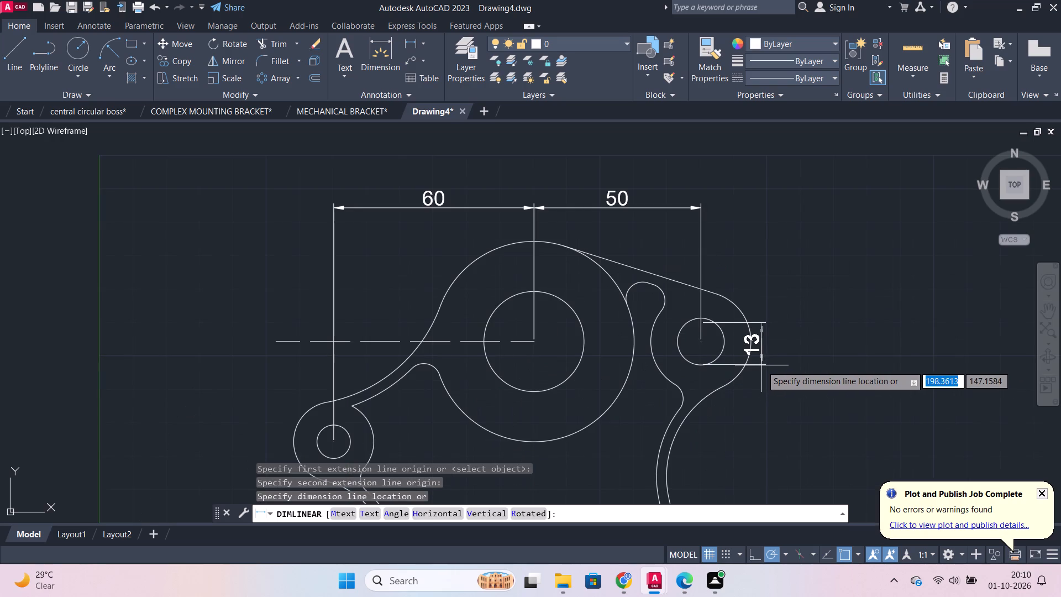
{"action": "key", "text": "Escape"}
Add a vertical linear dimension left of the part from the base's bottom-left corner to the left small hole's centre.
{"action": "scroll", "coordinate": [761, 346], "scroll_direction": "up", "scroll_amount": 2}
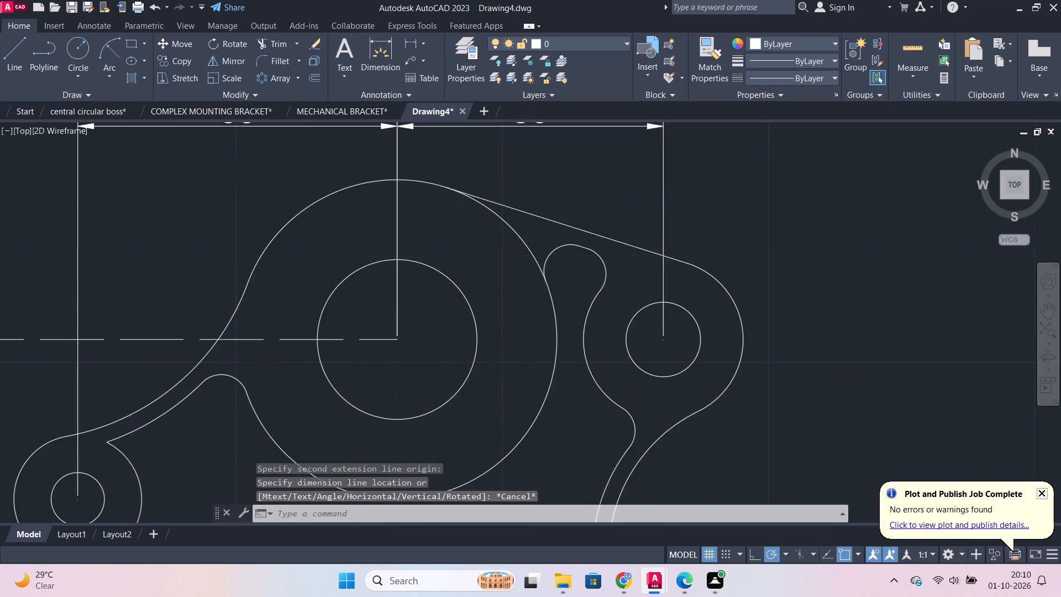
{"action": "scroll", "coordinate": [419, 68], "scroll_direction": "down", "scroll_amount": 3}
{"action": "scroll", "coordinate": [432, 223], "scroll_direction": "down", "scroll_amount": 3}
{"action": "key", "text": "space"}
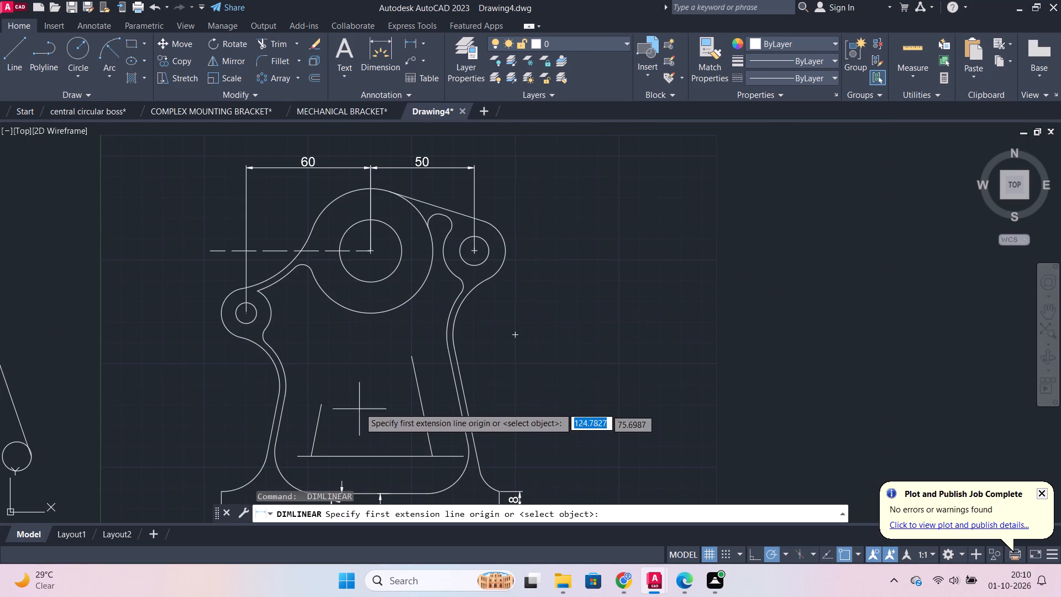
{"action": "middle_click_drag", "start_coordinate": [385, 344], "coordinate": [499, 292]}
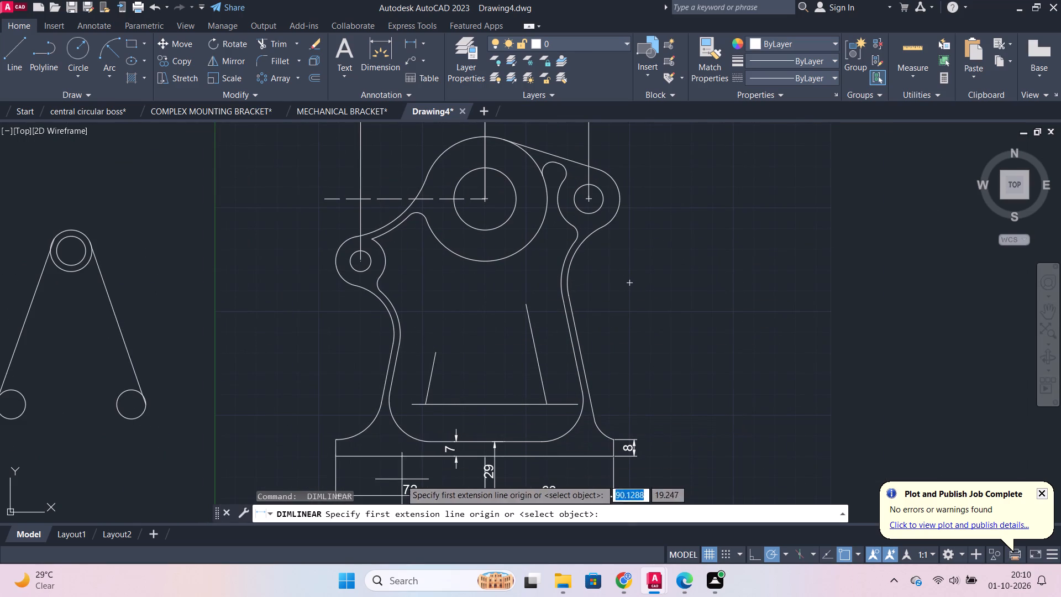
{"action": "left_click", "coordinate": [337, 456]}
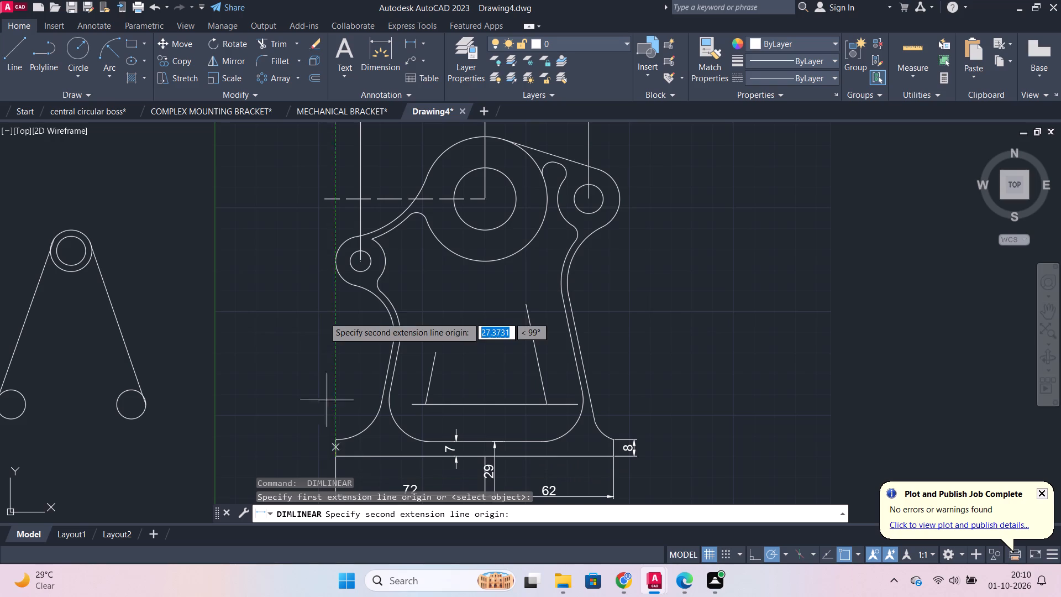
{"action": "left_click", "coordinate": [360, 263]}
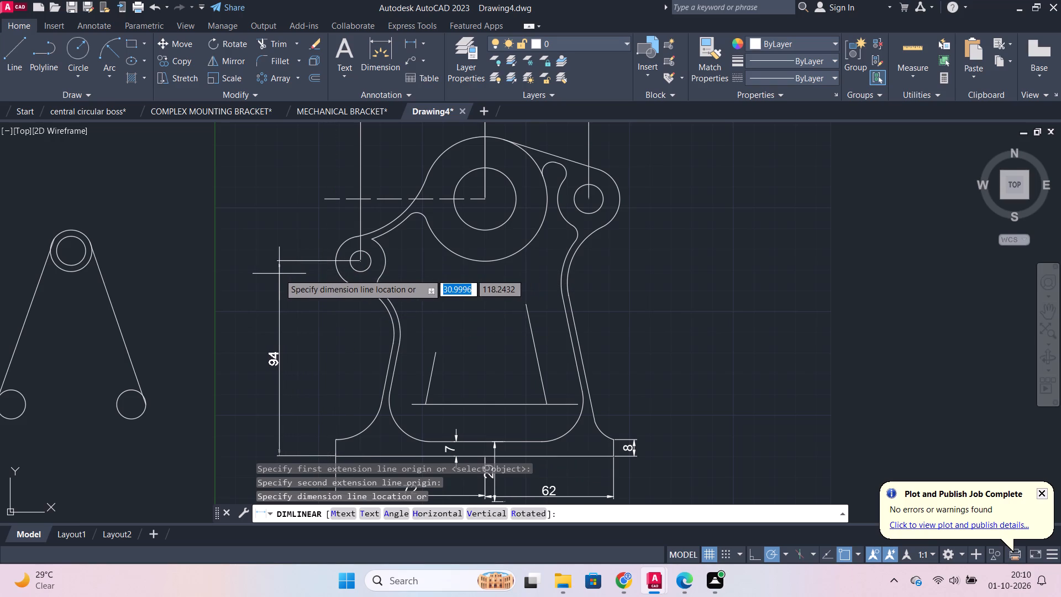
{"action": "left_click", "coordinate": [279, 274]}
Add a vertical linear dimension from the left small hole's centre level to the dashed centreline, stacked above the previous vertical dimension.
{"action": "key", "text": "space"}
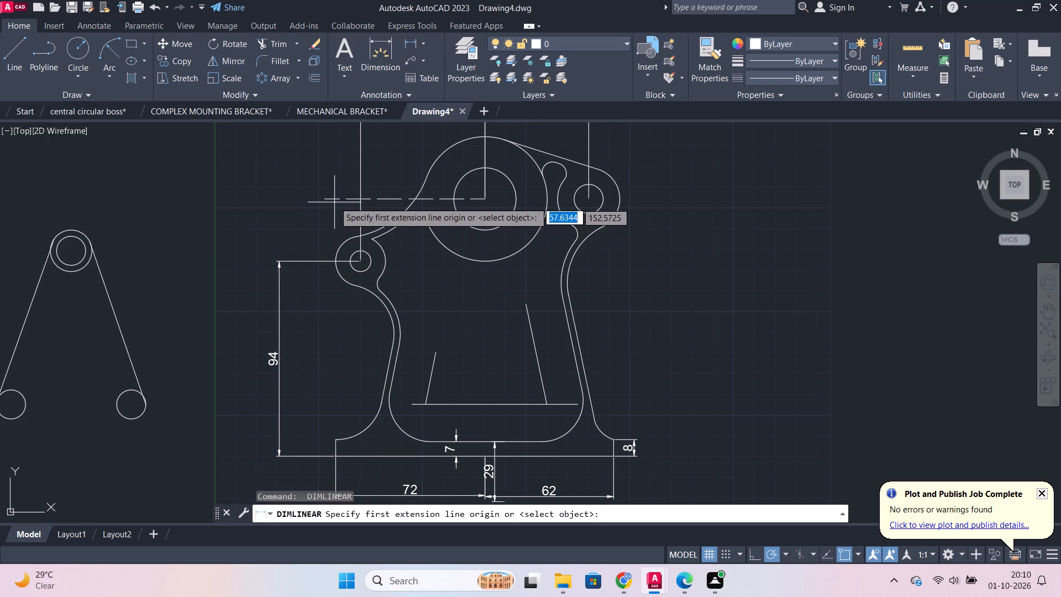
{"action": "left_click", "coordinate": [334, 199]}
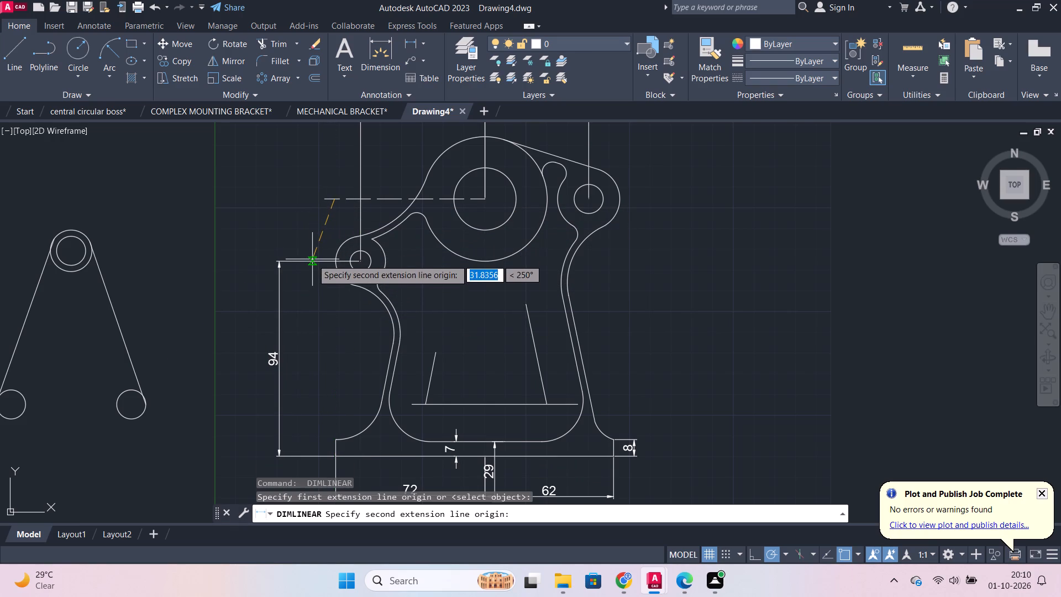
{"action": "left_click", "coordinate": [312, 259]}
{"action": "left_click", "coordinate": [280, 255]}
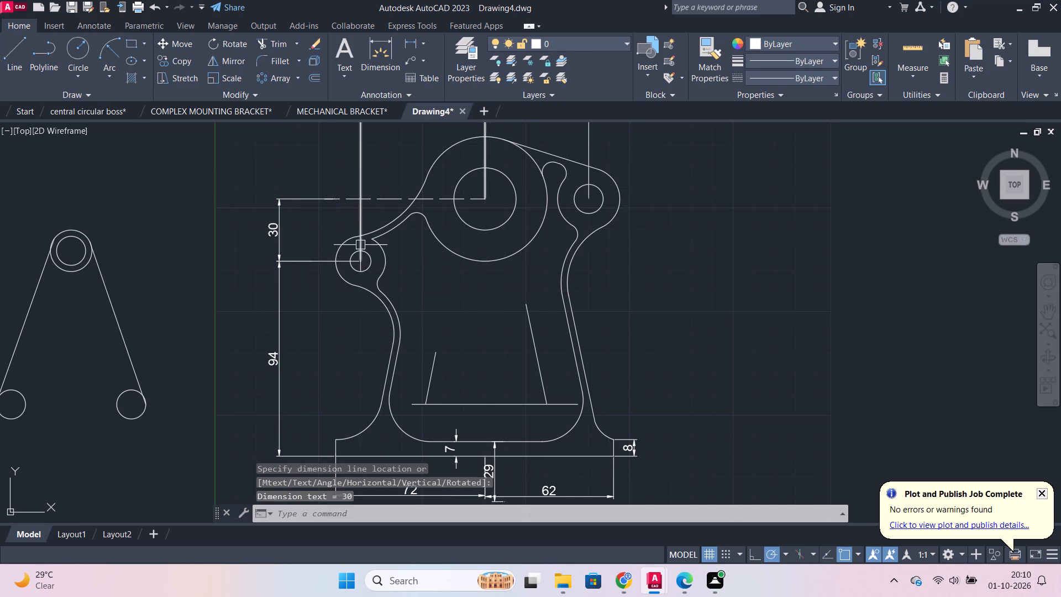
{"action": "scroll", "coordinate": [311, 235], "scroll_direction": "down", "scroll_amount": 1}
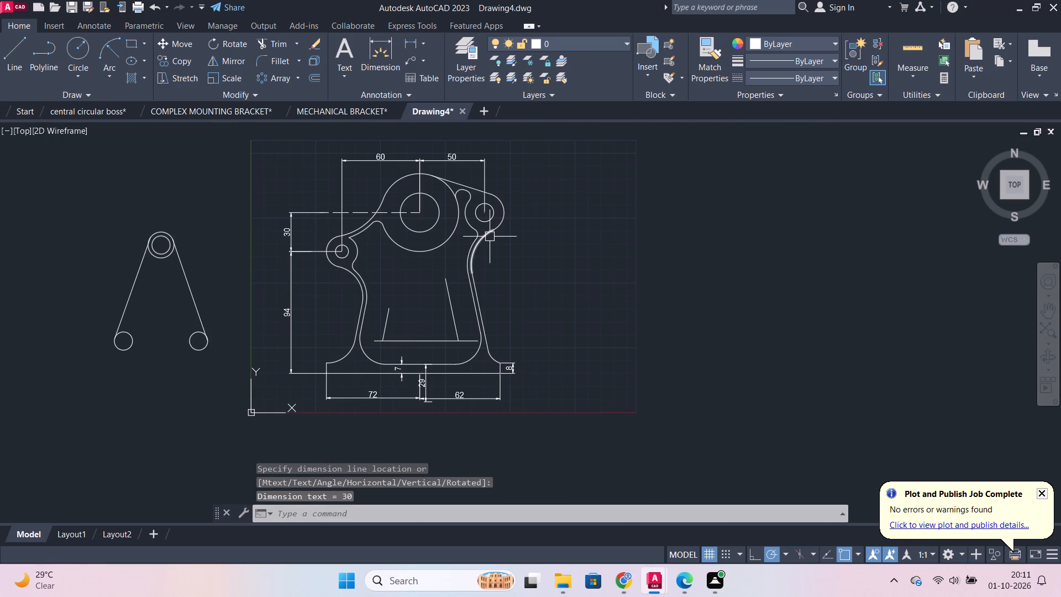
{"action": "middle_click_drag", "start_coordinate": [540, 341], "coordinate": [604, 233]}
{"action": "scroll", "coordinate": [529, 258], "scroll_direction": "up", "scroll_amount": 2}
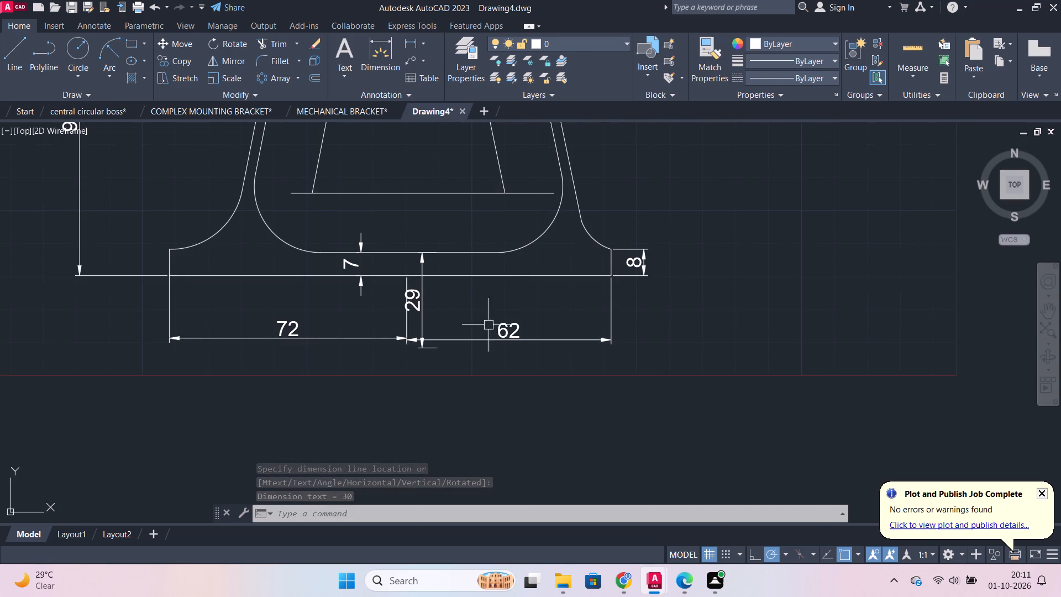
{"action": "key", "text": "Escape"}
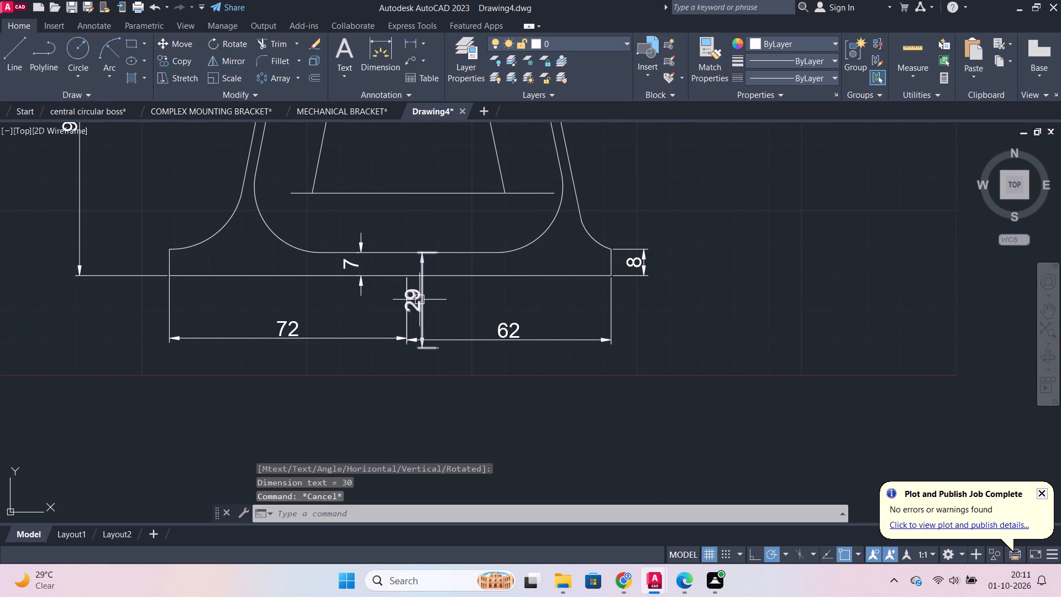
Erase the stray vertical dimension that runs from the cutout's bottom edge to below the base.
{"action": "left_click", "coordinate": [419, 300]}
{"action": "key", "text": "e"}
{"action": "key", "text": "Return"}
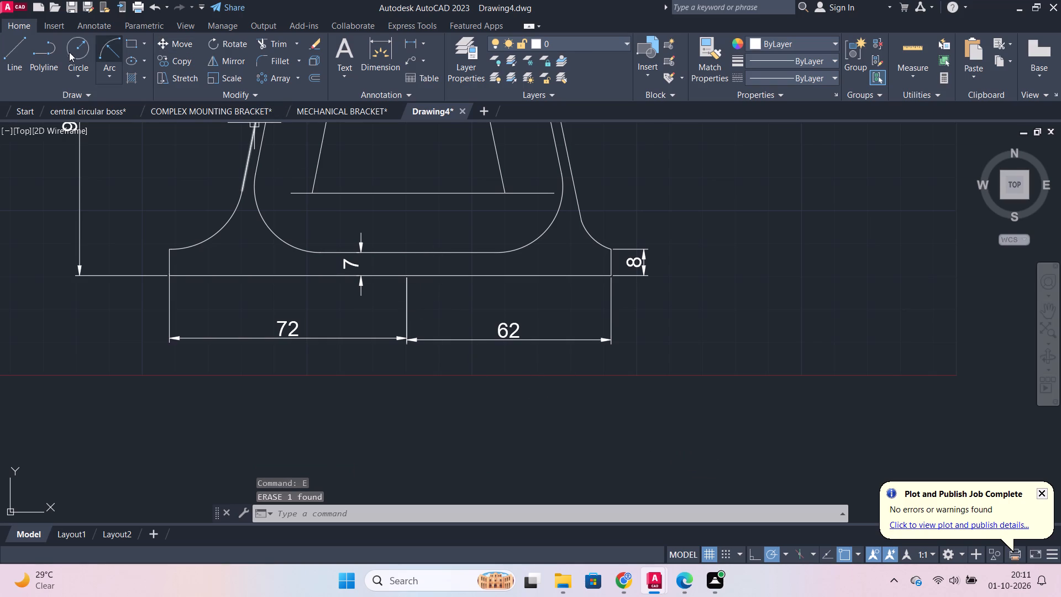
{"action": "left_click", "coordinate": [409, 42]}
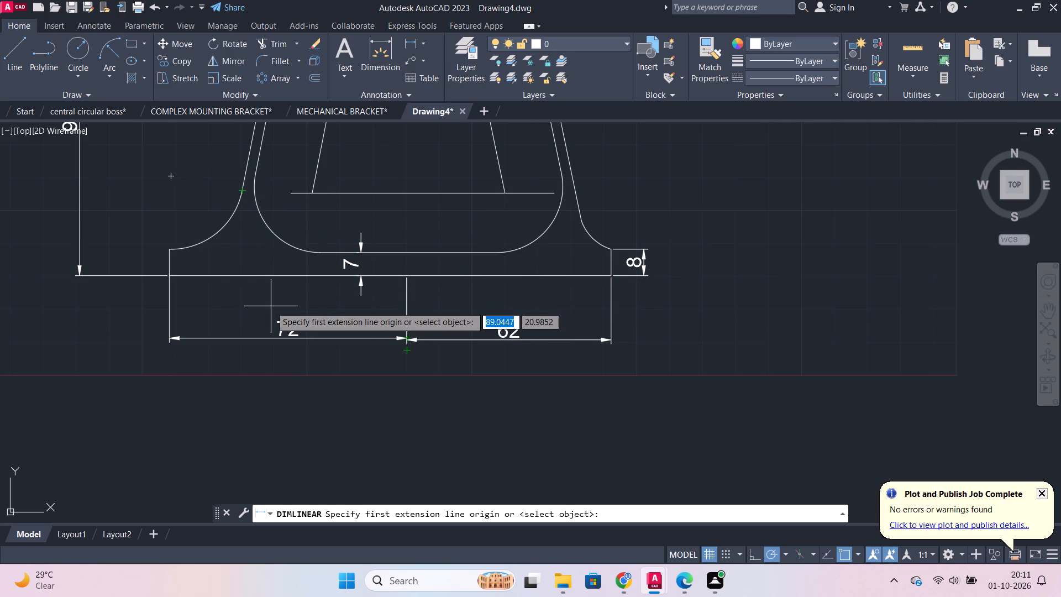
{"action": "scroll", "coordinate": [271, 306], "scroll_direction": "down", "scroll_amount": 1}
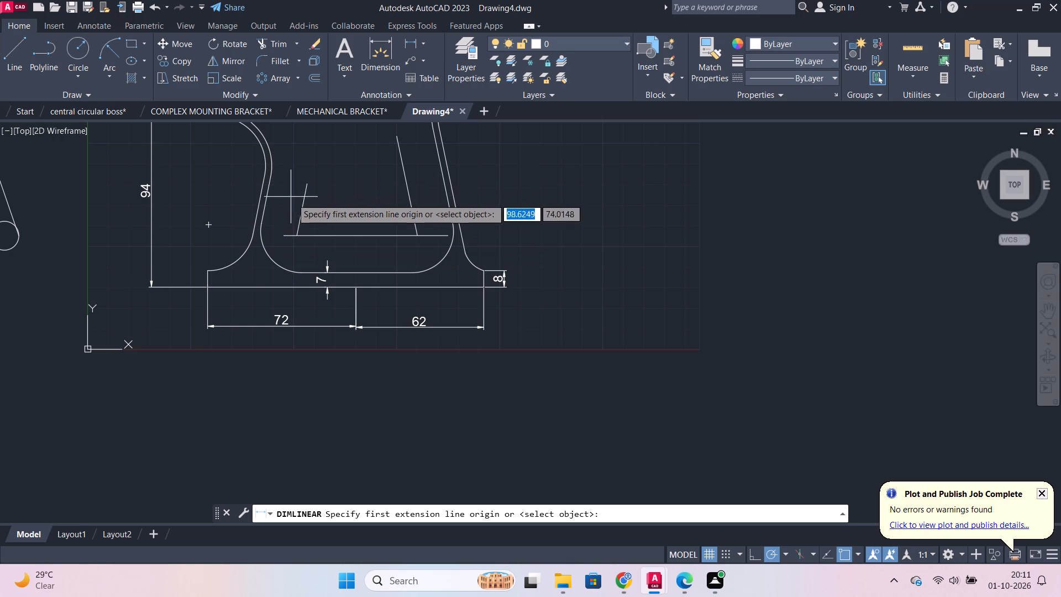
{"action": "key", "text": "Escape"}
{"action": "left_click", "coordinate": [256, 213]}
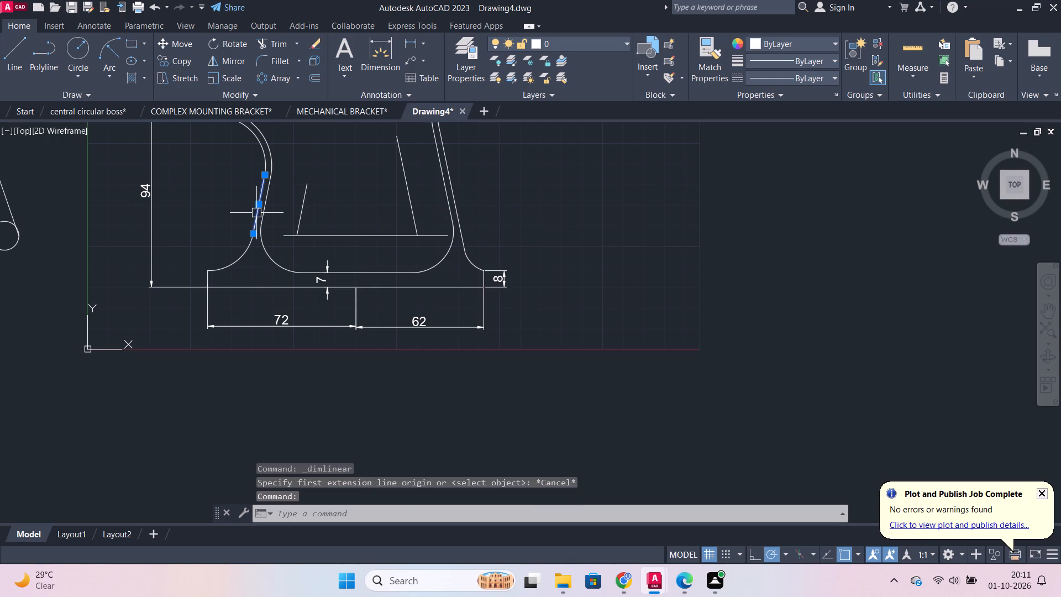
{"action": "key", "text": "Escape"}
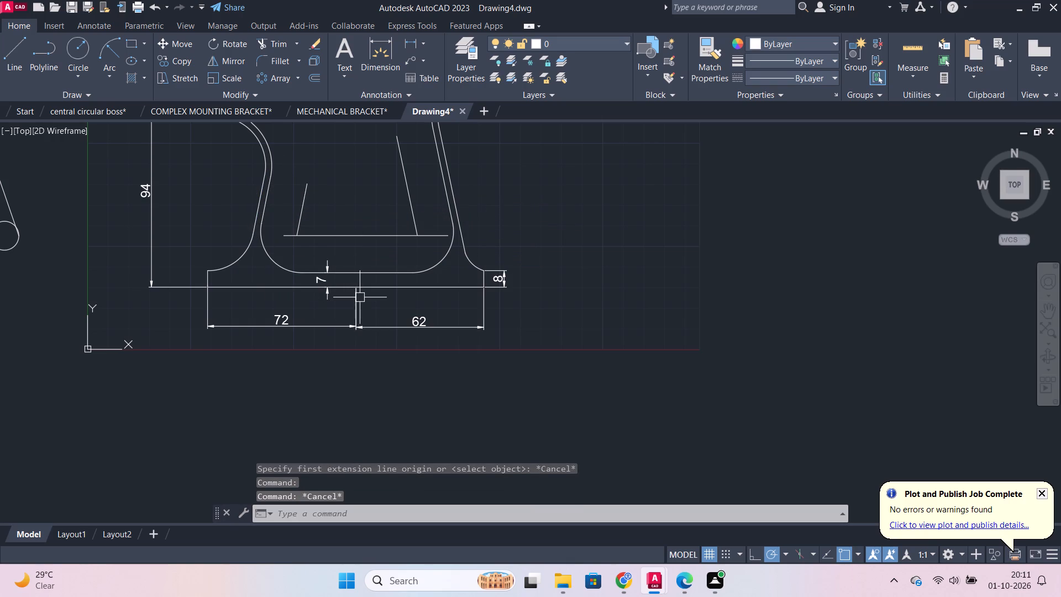
Draw a short vertical line up from the base's bottom edge at the point where the 72 and 62 dimensions meet.
{"action": "scroll", "coordinate": [359, 290], "scroll_direction": "up", "scroll_amount": 1}
{"action": "key", "text": "l"}
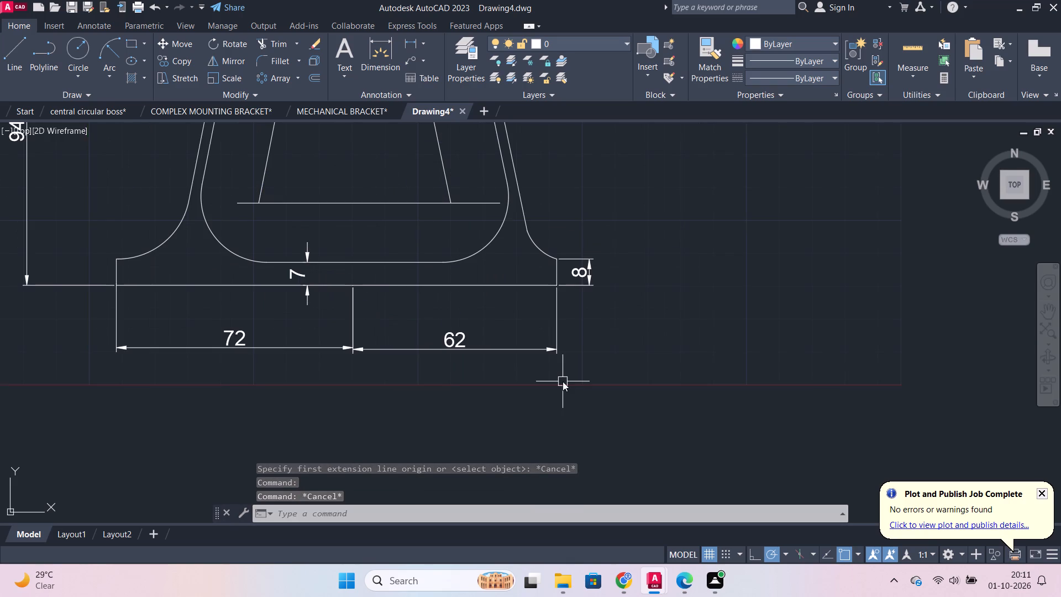
{"action": "key", "text": "Return"}
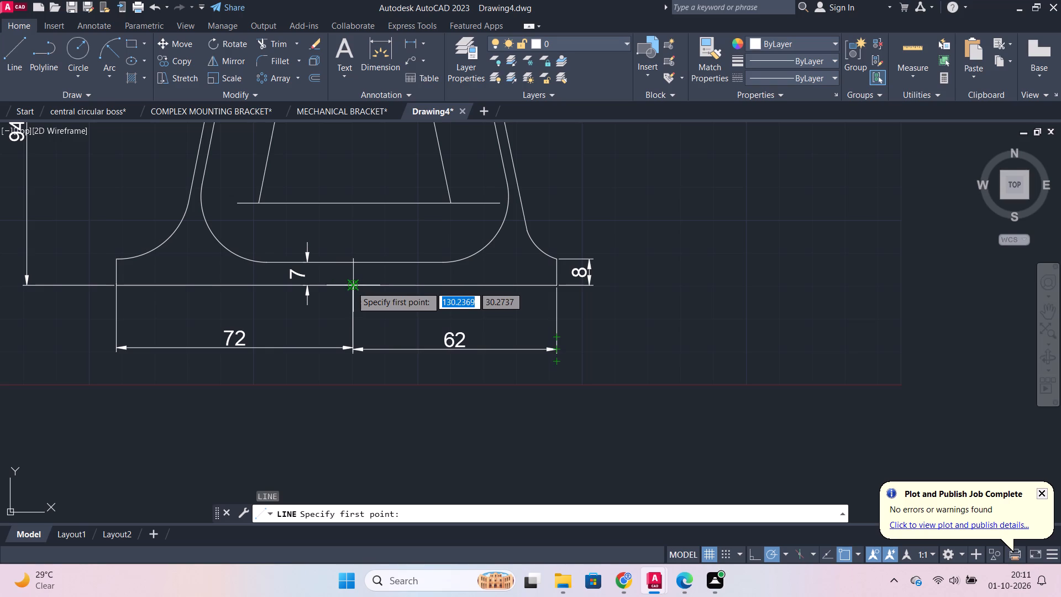
{"action": "left_click", "coordinate": [351, 286]}
{"action": "left_click", "coordinate": [350, 273]}
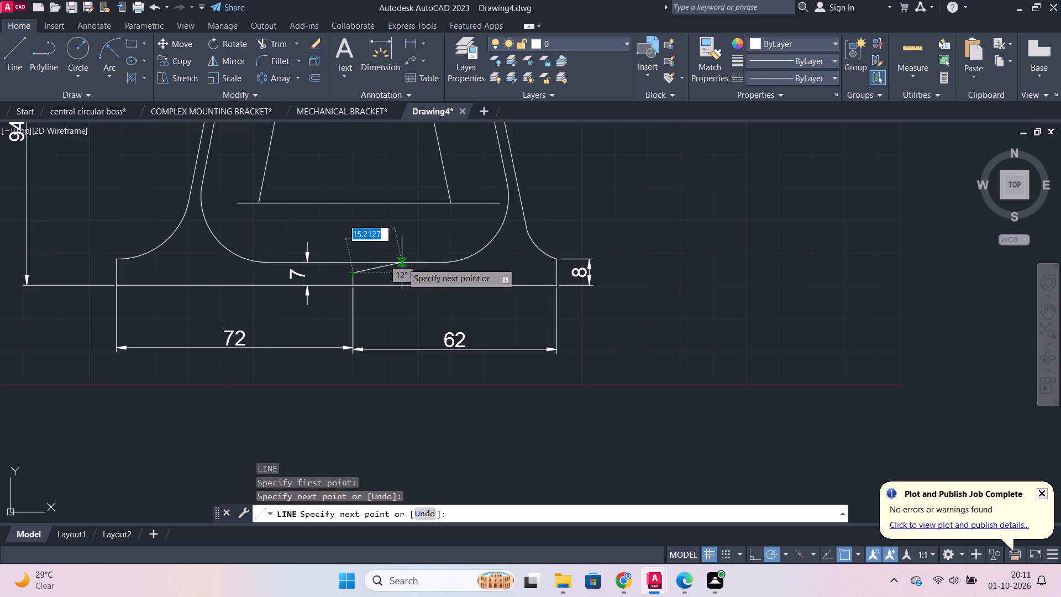
{"action": "key", "text": "Escape"}
Offset the short vertical line on the base's bottom edge by 55 to the right and by 55 to the left.
{"action": "left_click", "coordinate": [351, 274]}
{"action": "key", "text": "o"}
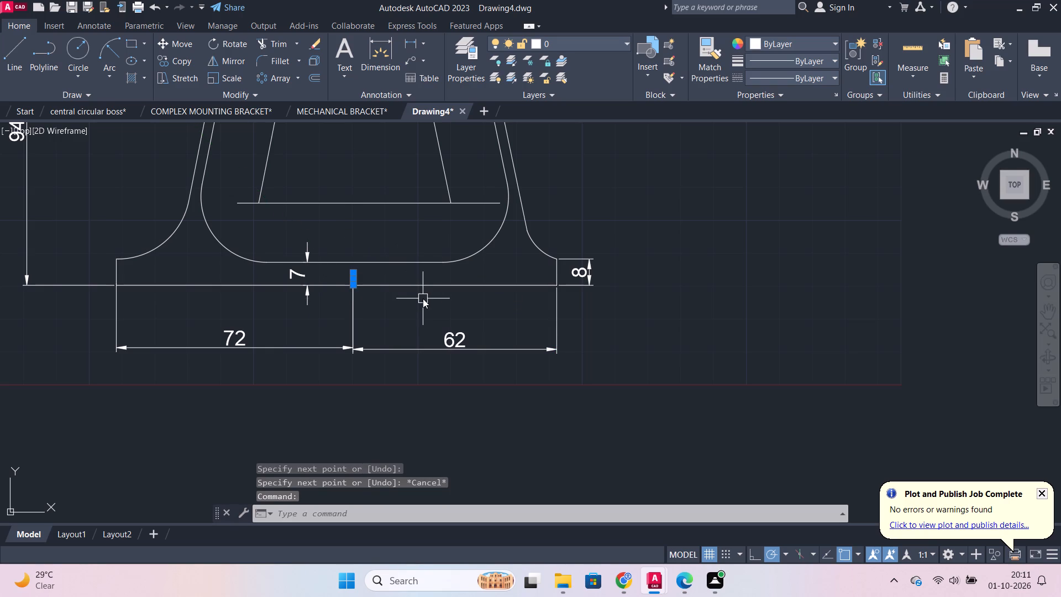
{"action": "key", "text": "Return"}
{"action": "key", "text": "Return"}
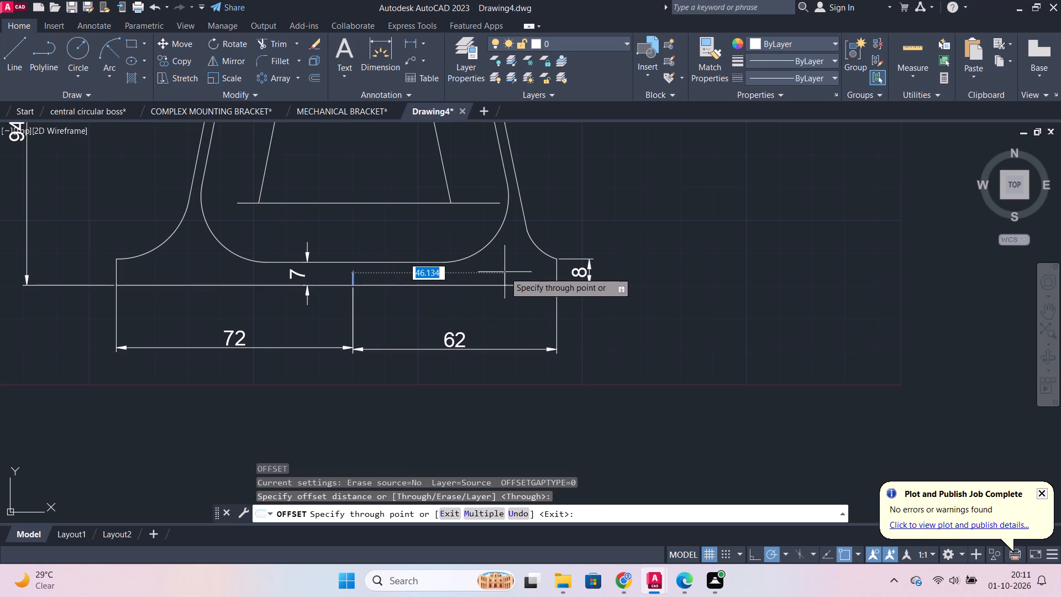
{"action": "type", "text": "55"}
{"action": "key", "text": "Return"}
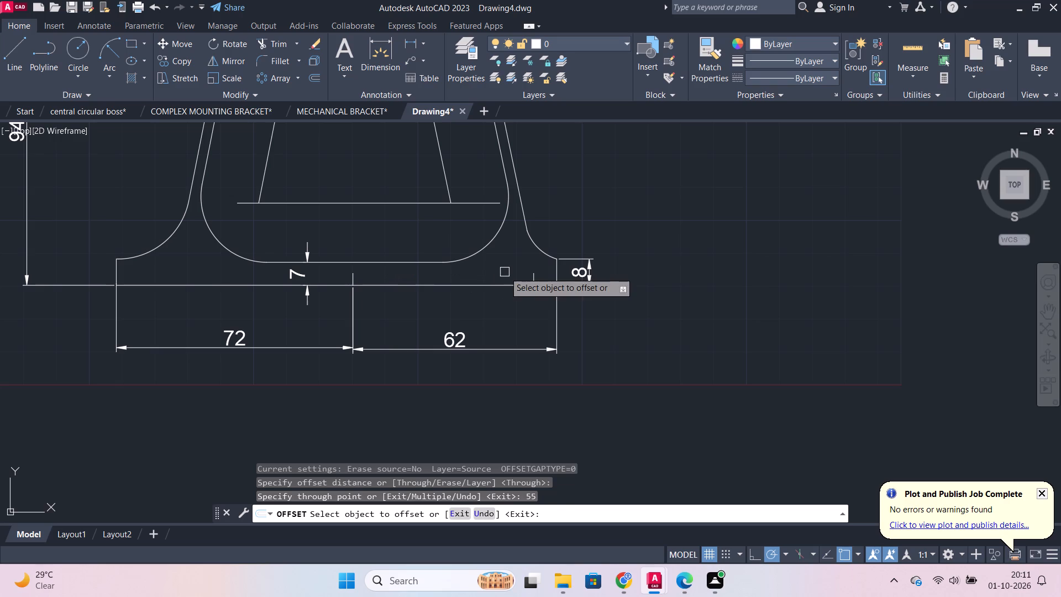
{"action": "left_click", "coordinate": [351, 279]}
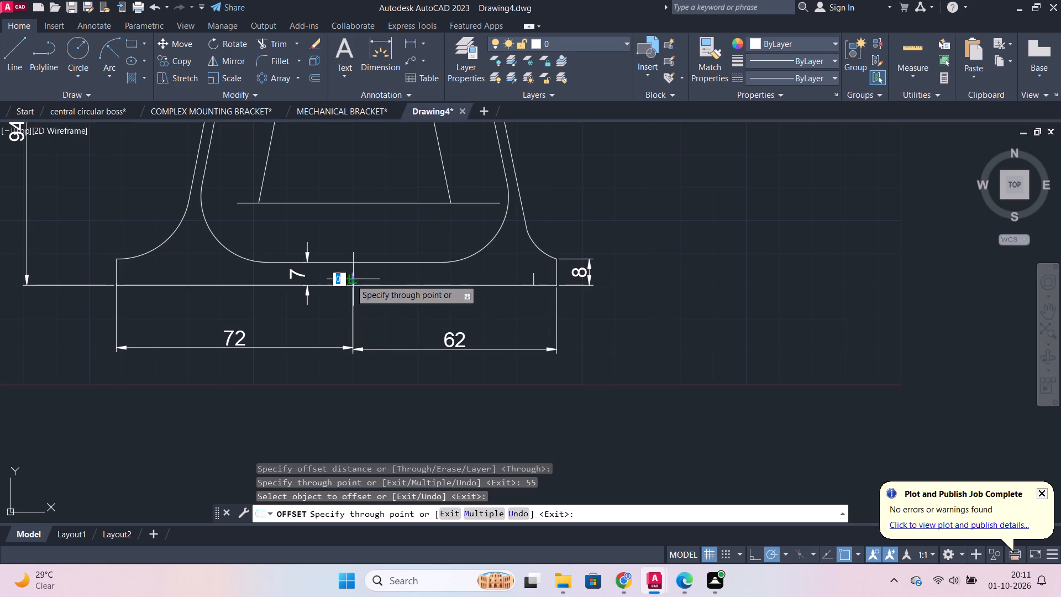
{"action": "type", "text": "55"}
{"action": "key", "text": "Return"}
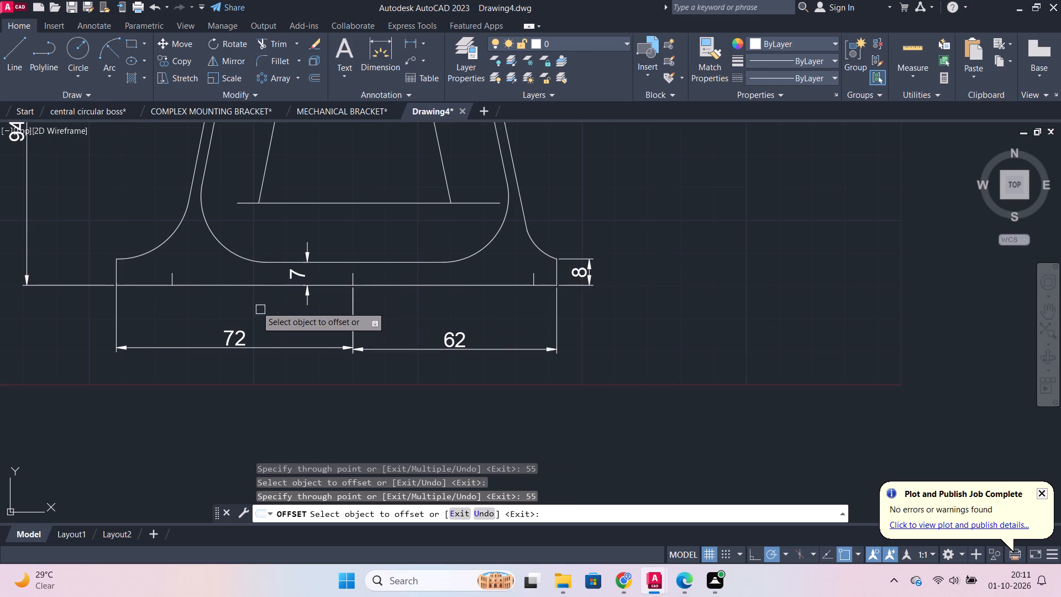
{"action": "key", "text": "Escape"}
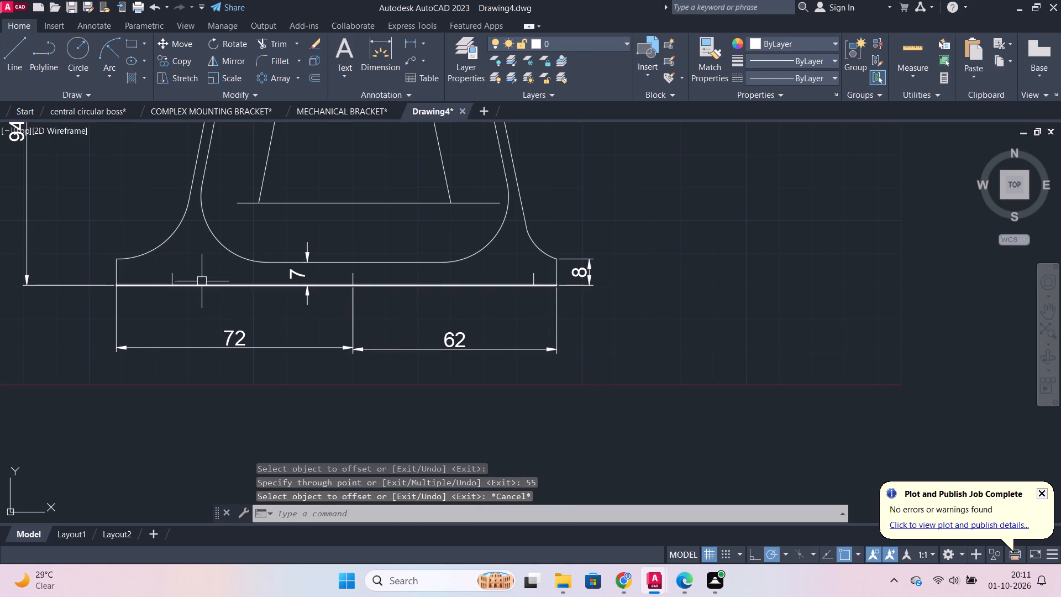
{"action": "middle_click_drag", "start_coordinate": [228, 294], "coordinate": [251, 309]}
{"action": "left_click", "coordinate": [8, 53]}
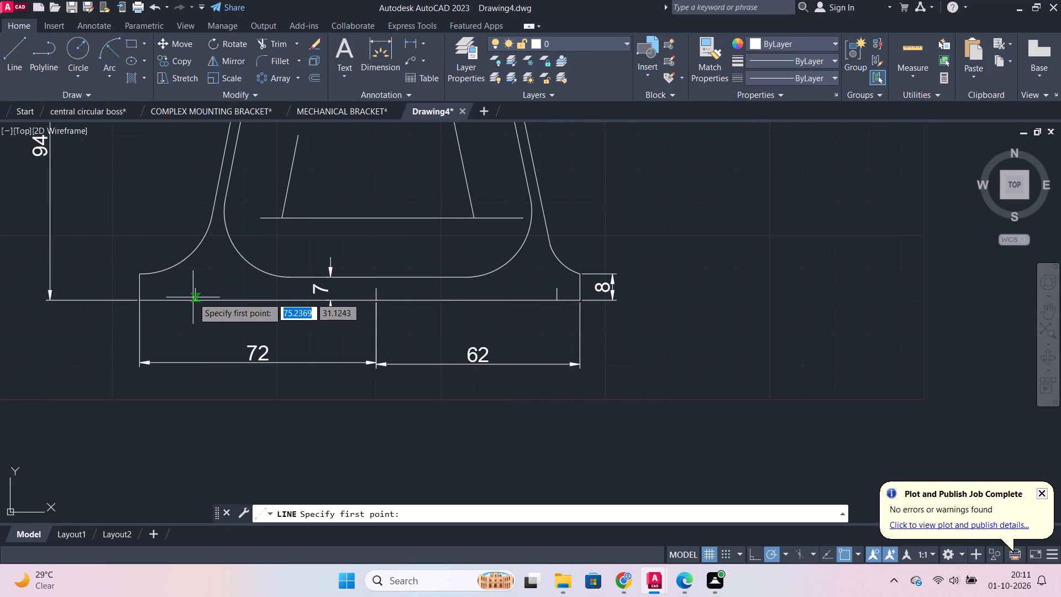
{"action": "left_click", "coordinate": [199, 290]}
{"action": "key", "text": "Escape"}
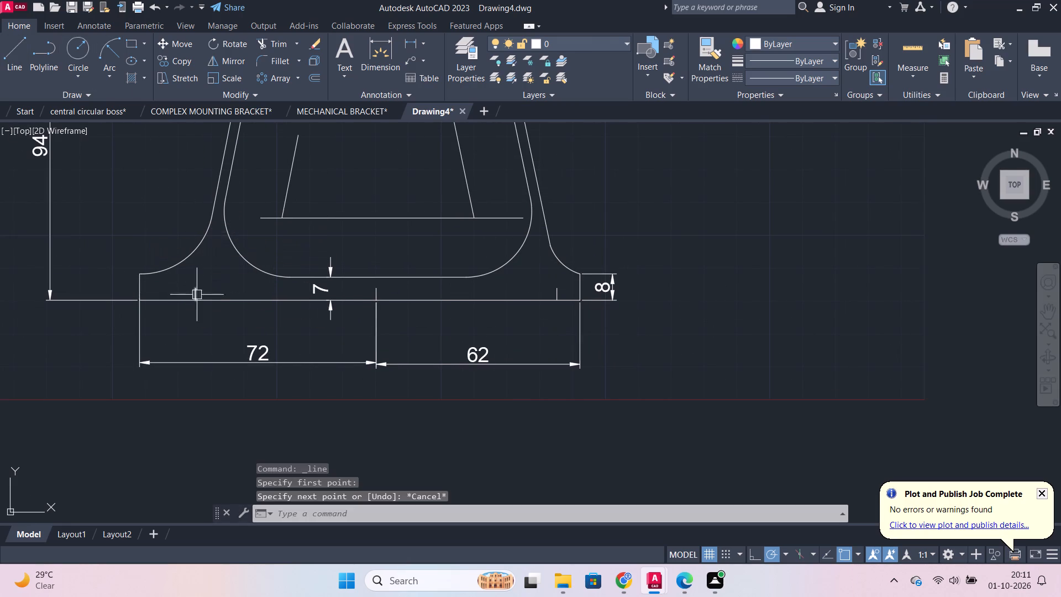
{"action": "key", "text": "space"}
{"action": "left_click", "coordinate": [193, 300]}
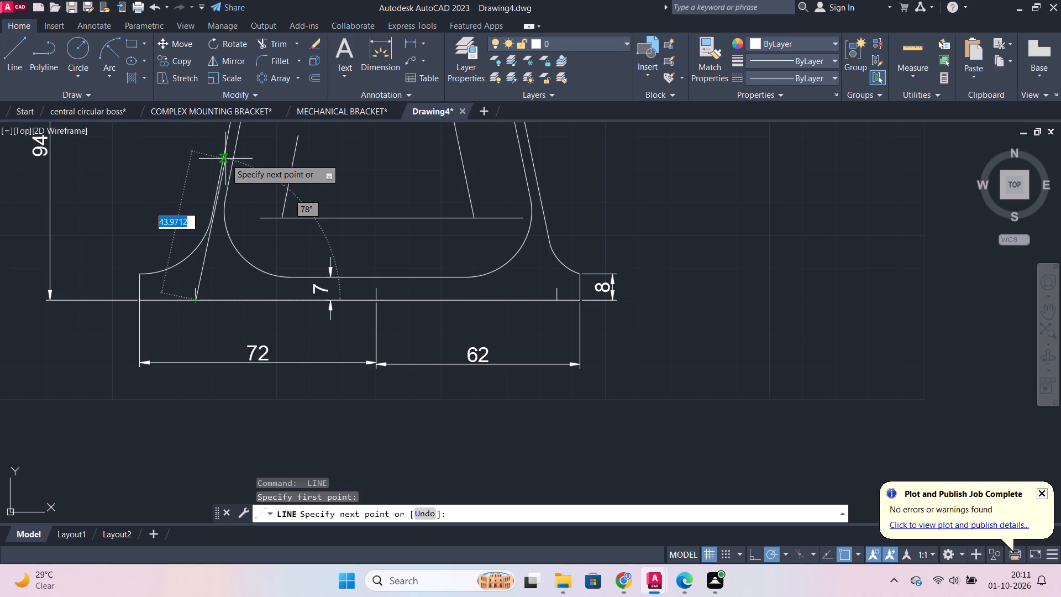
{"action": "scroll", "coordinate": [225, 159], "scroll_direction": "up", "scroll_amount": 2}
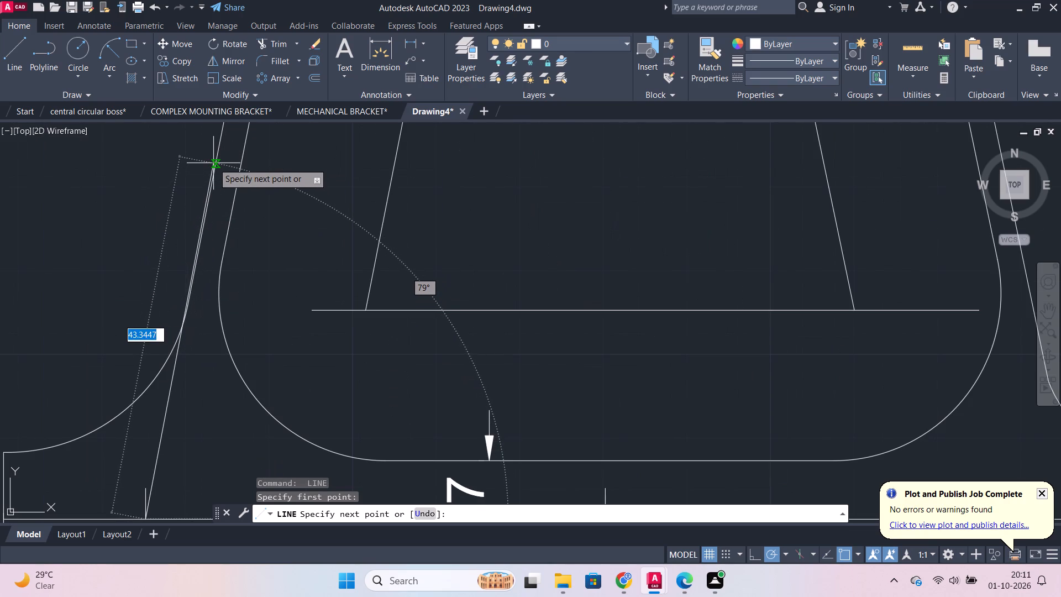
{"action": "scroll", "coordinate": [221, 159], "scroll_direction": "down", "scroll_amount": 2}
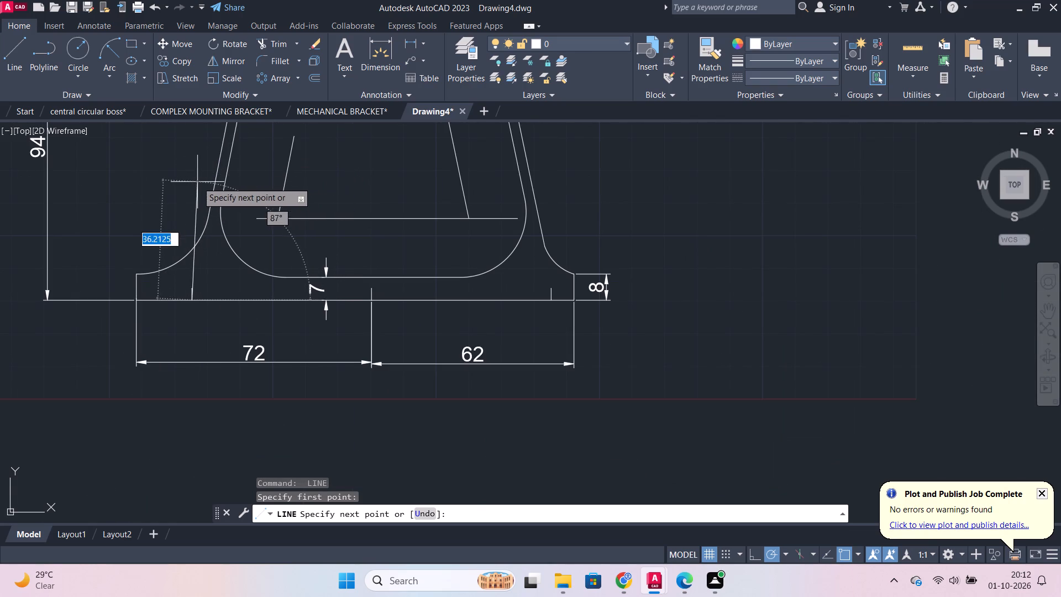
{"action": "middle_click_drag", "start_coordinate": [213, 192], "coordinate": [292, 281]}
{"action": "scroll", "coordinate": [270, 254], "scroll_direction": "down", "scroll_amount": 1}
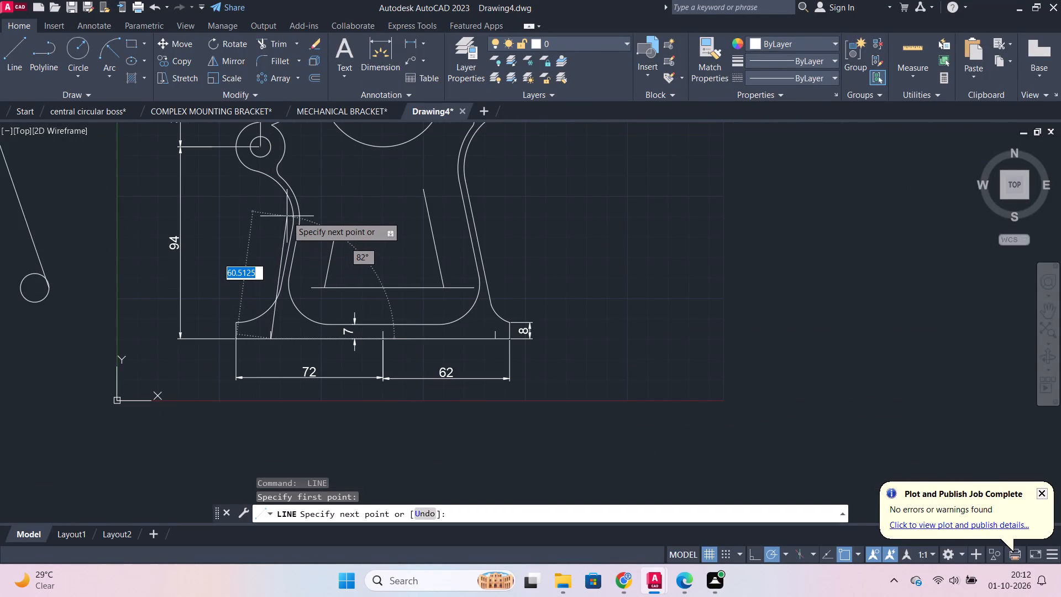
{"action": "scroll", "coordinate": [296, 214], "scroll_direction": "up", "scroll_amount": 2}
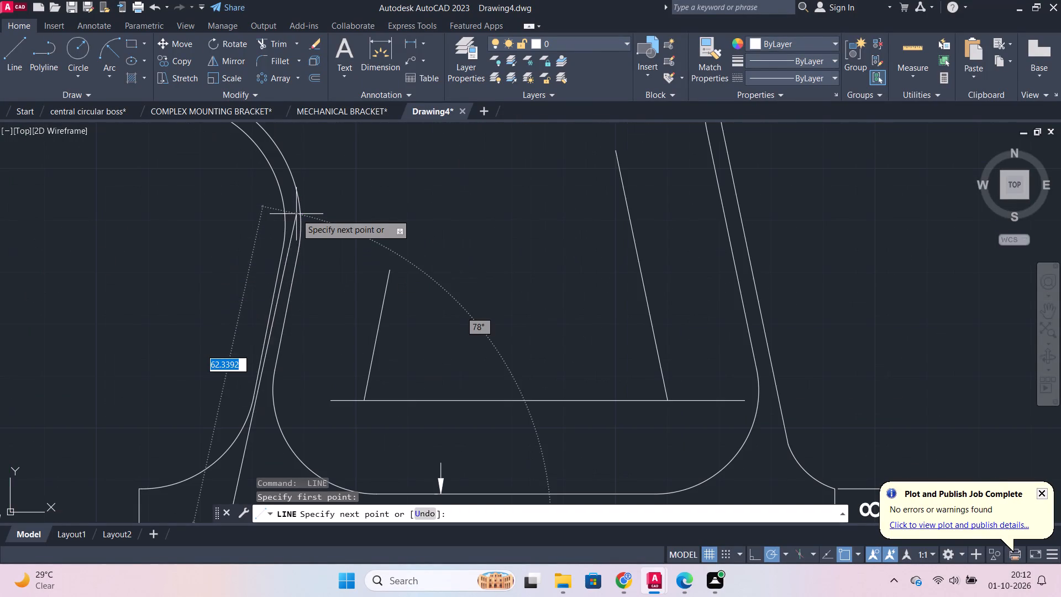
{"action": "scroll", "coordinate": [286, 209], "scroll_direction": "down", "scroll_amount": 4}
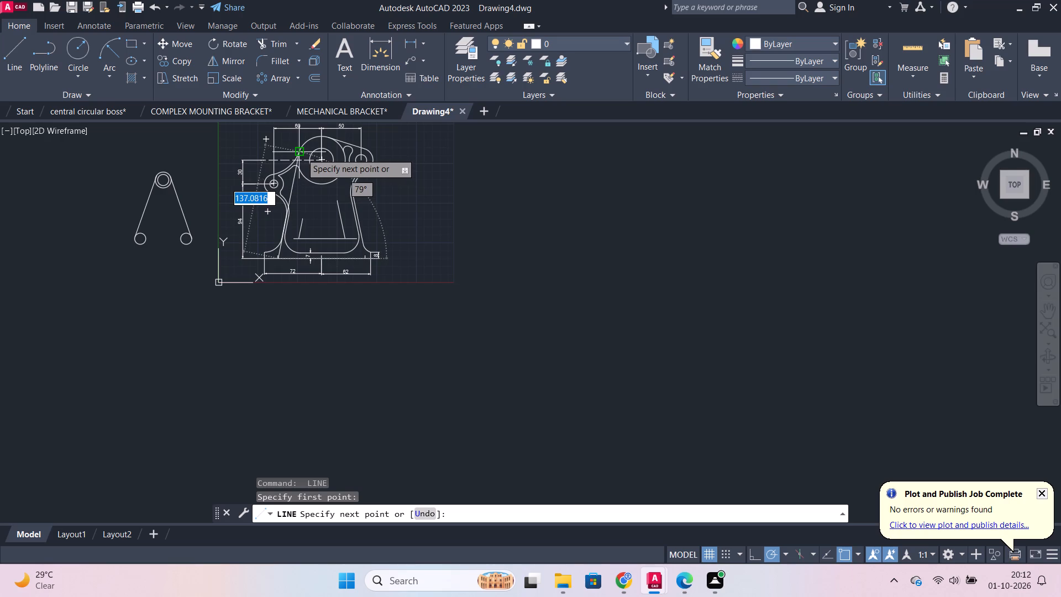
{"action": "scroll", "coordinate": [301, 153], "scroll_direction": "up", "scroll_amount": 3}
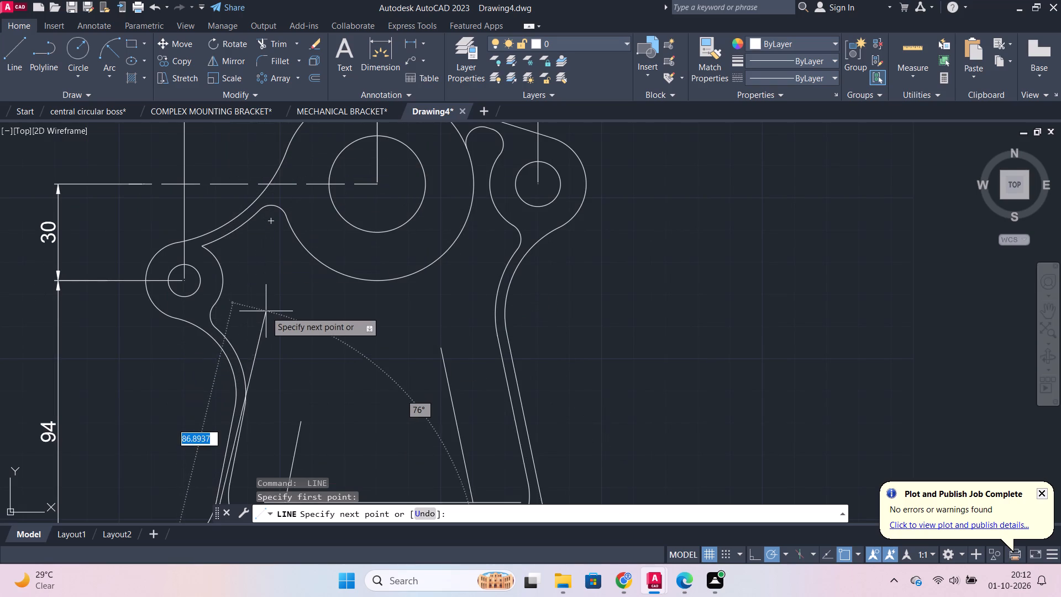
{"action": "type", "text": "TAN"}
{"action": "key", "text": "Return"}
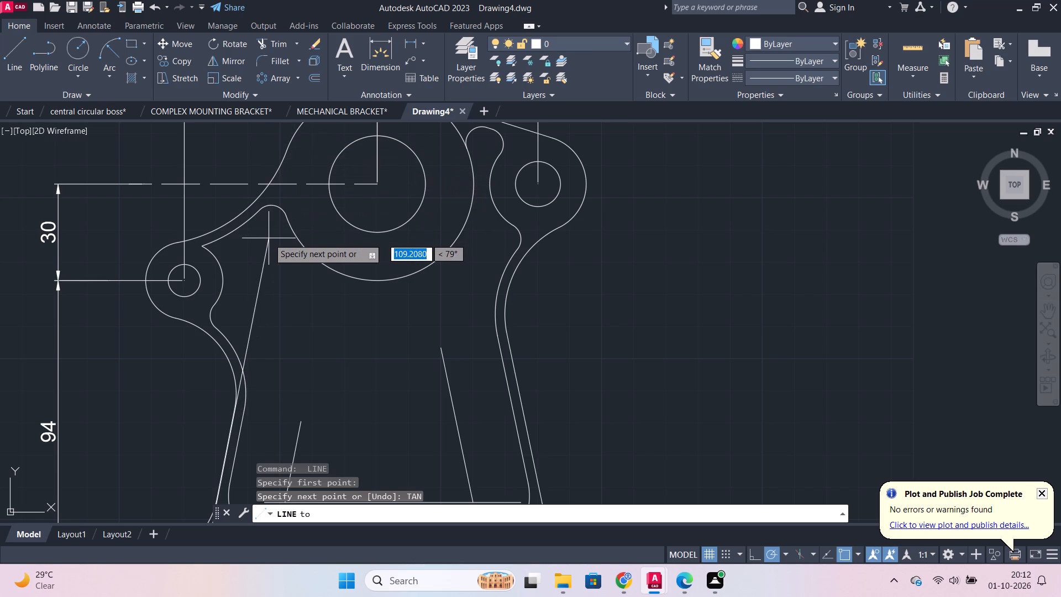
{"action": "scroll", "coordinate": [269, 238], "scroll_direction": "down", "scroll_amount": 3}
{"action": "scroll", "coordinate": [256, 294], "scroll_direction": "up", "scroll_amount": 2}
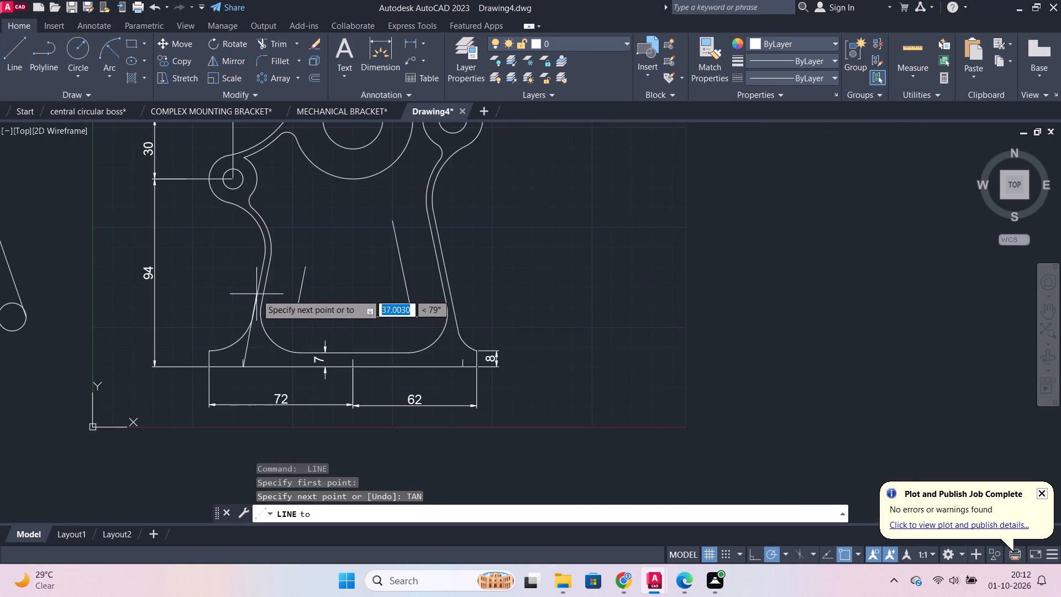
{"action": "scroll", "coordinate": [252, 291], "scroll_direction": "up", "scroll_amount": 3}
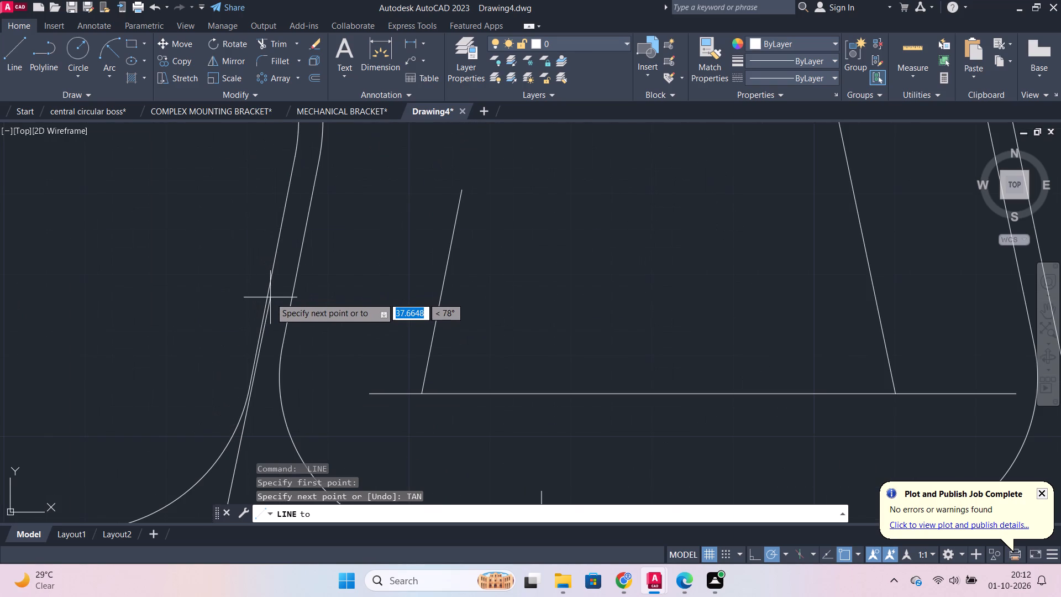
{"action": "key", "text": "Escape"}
Draw a line from the foot of the left offset mark to the lower end of the left outer slanted edge, using tangent snap.
{"action": "scroll", "coordinate": [264, 305], "scroll_direction": "down", "scroll_amount": 3}
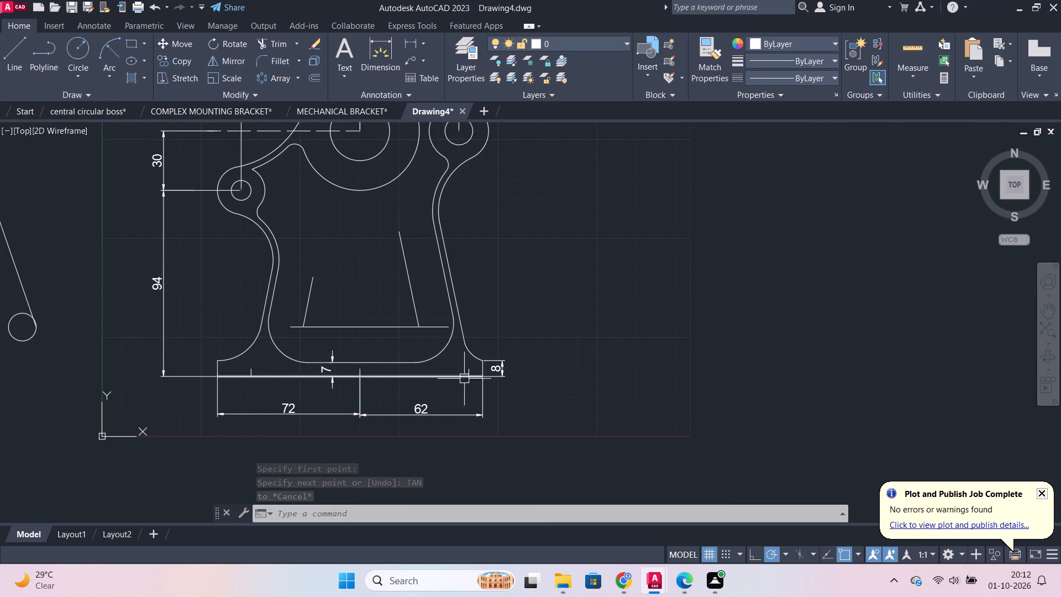
{"action": "scroll", "coordinate": [239, 387], "scroll_direction": "up", "scroll_amount": 1}
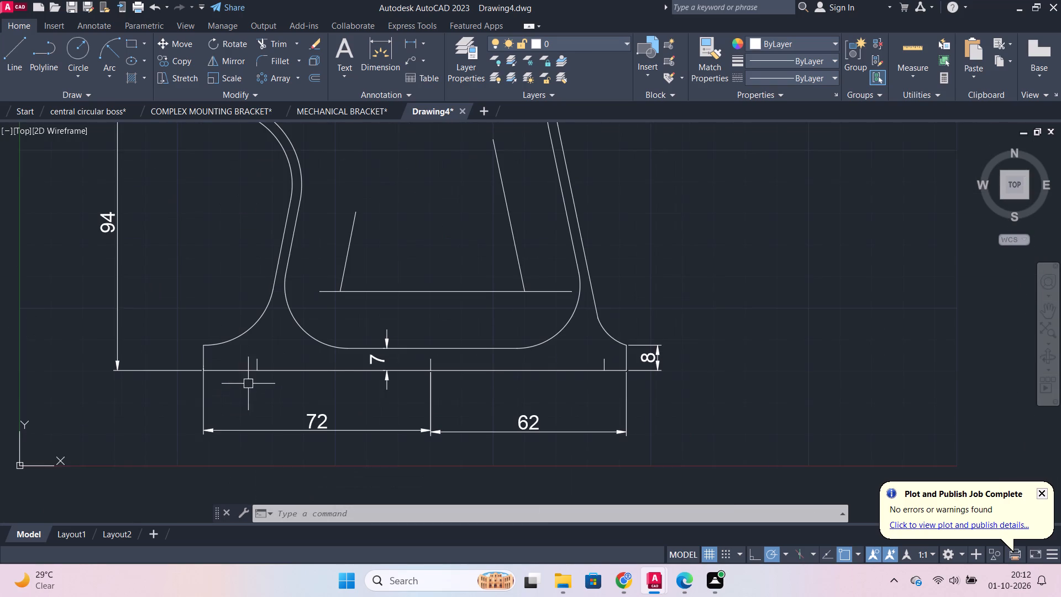
{"action": "key", "text": "l"}
{"action": "key", "text": "Return"}
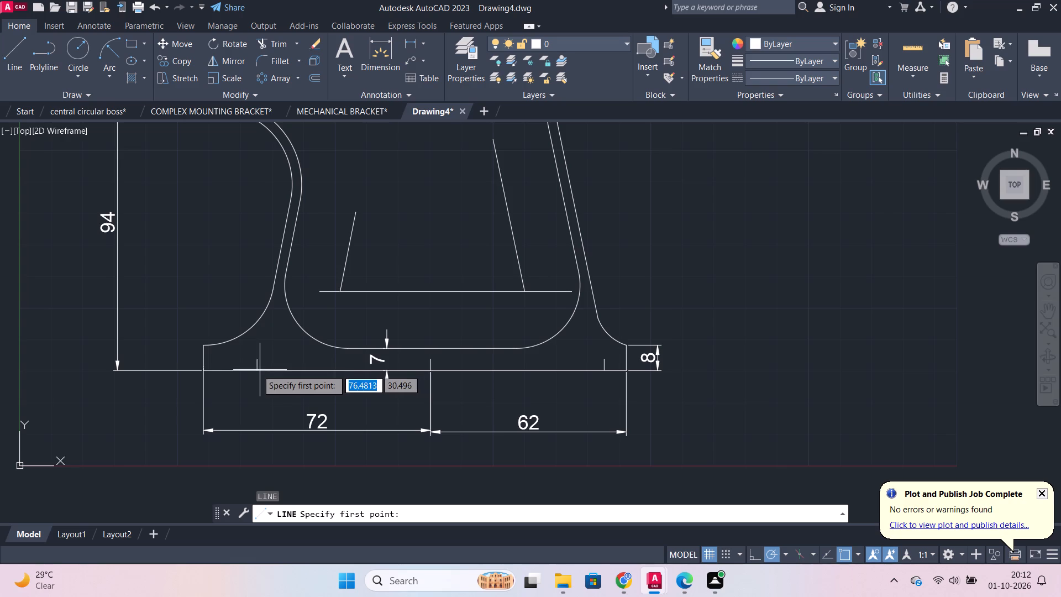
{"action": "left_click", "coordinate": [254, 370]}
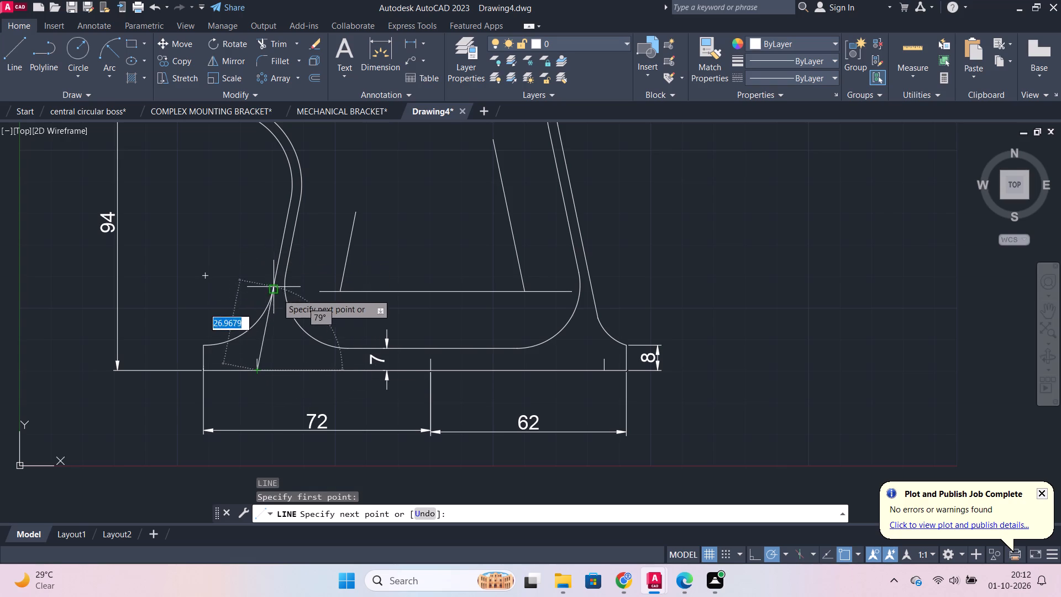
{"action": "type", "text": "TAN"}
{"action": "key", "text": "Return"}
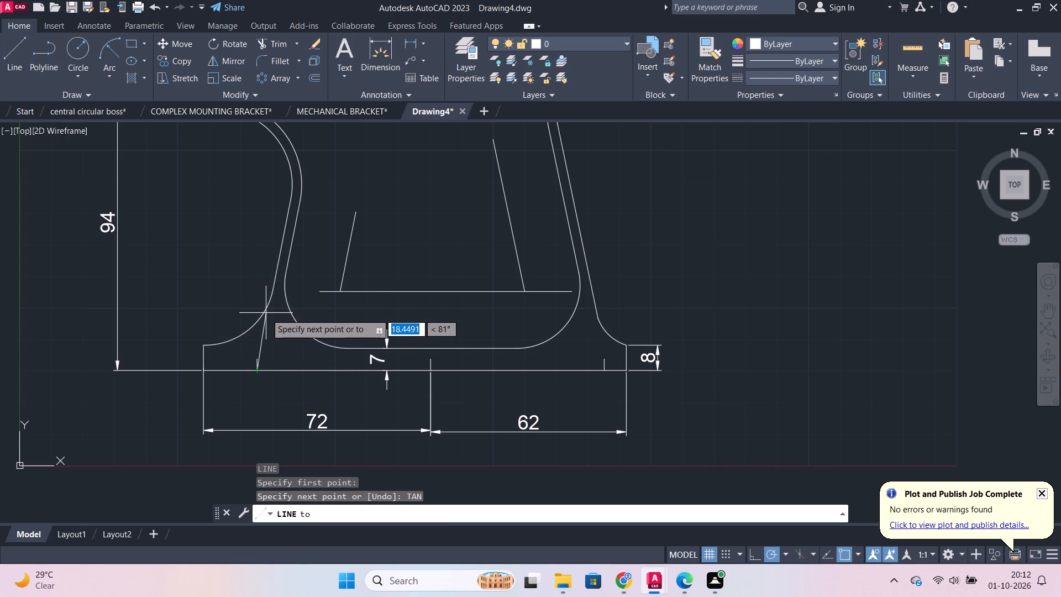
{"action": "left_click", "coordinate": [276, 288]}
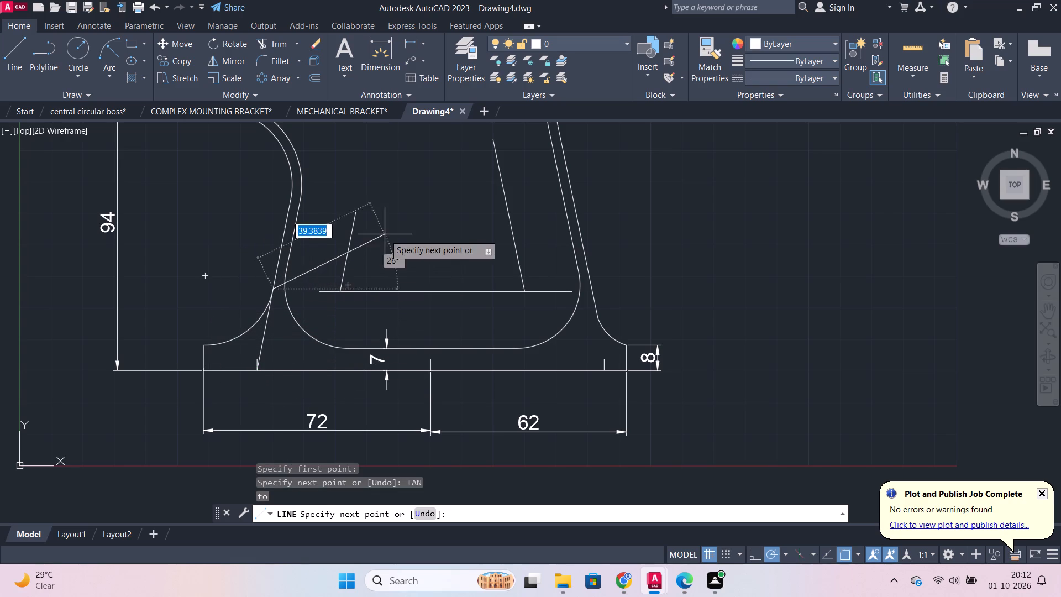
{"action": "key", "text": "Escape"}
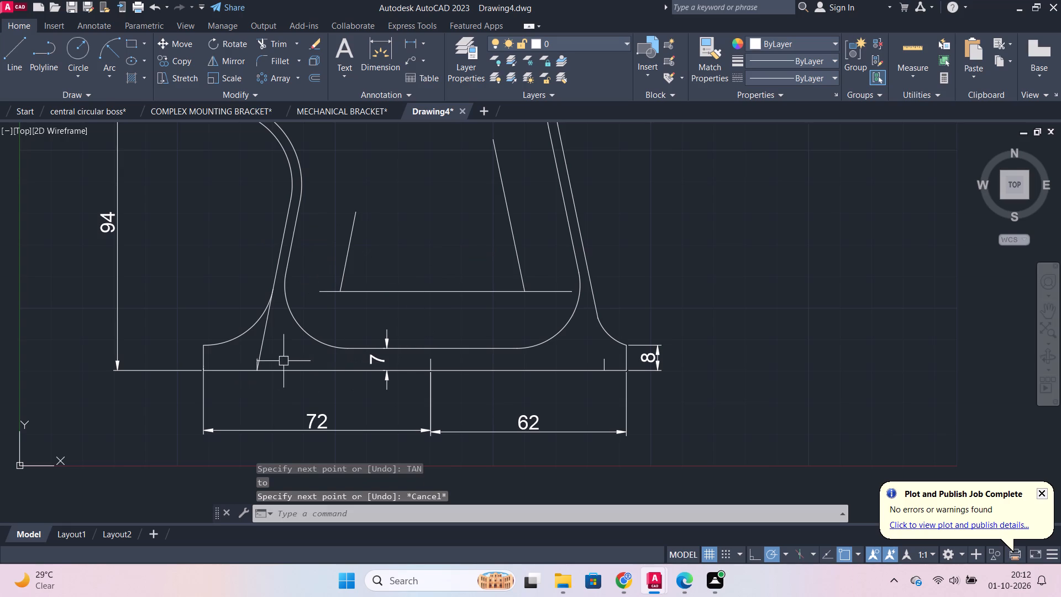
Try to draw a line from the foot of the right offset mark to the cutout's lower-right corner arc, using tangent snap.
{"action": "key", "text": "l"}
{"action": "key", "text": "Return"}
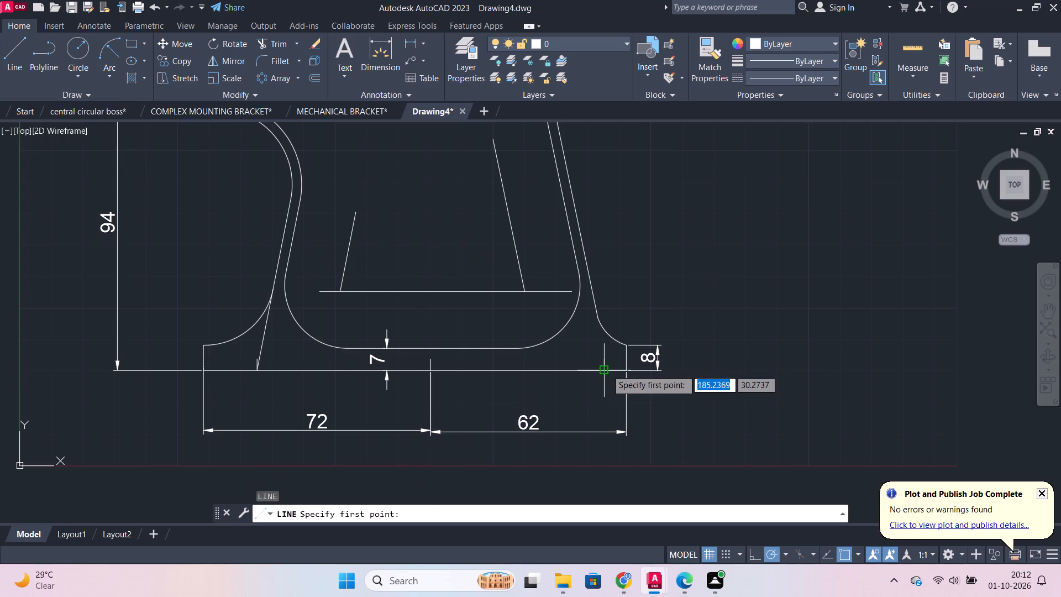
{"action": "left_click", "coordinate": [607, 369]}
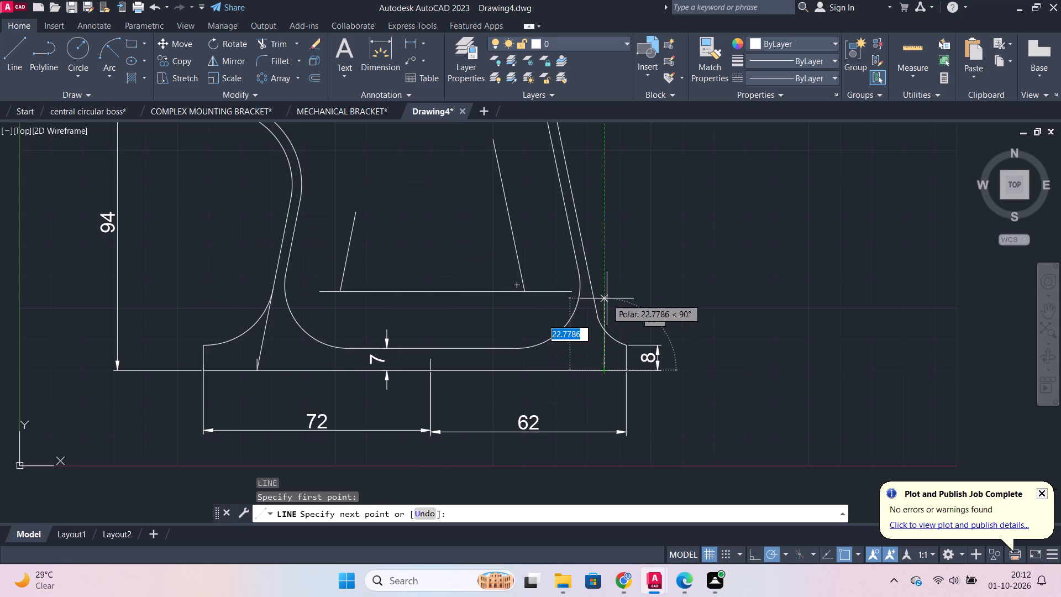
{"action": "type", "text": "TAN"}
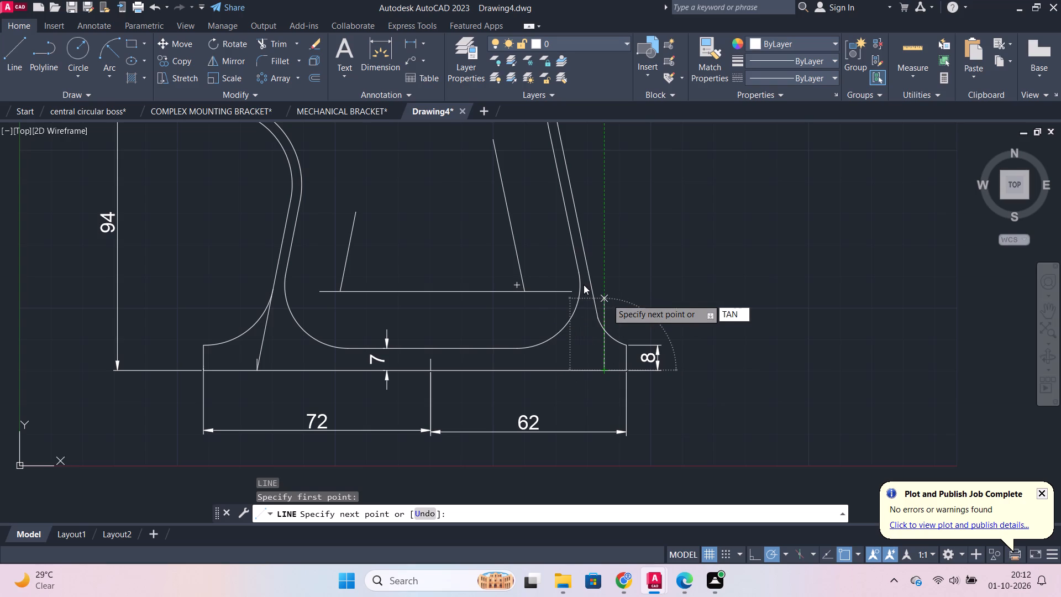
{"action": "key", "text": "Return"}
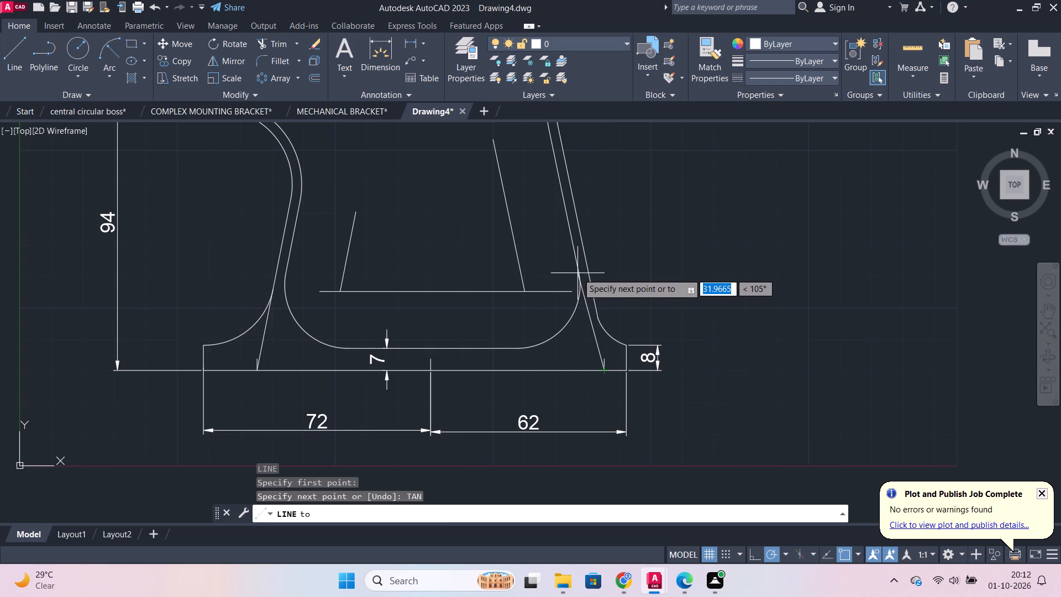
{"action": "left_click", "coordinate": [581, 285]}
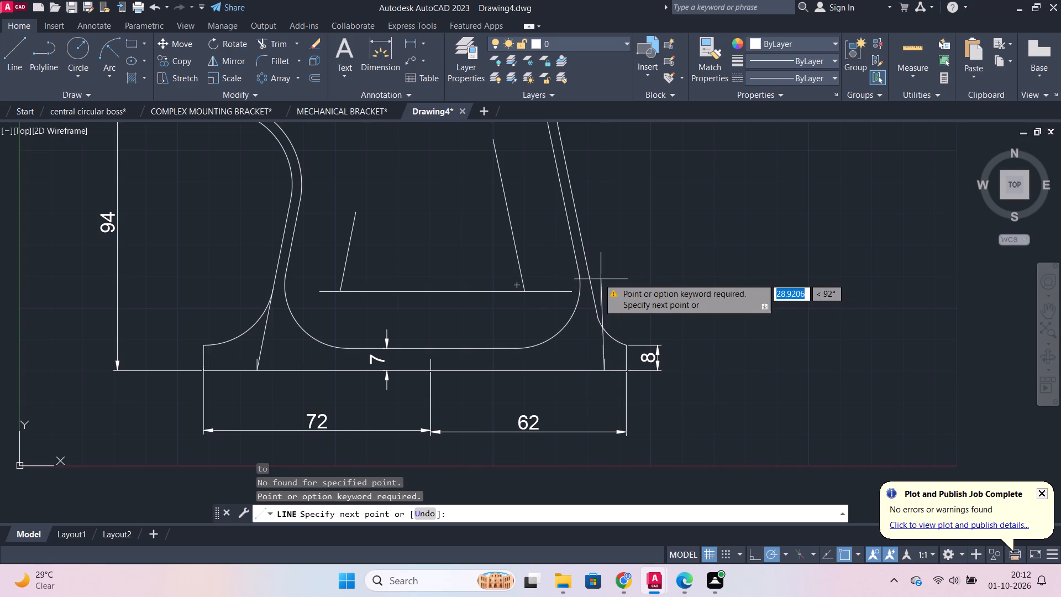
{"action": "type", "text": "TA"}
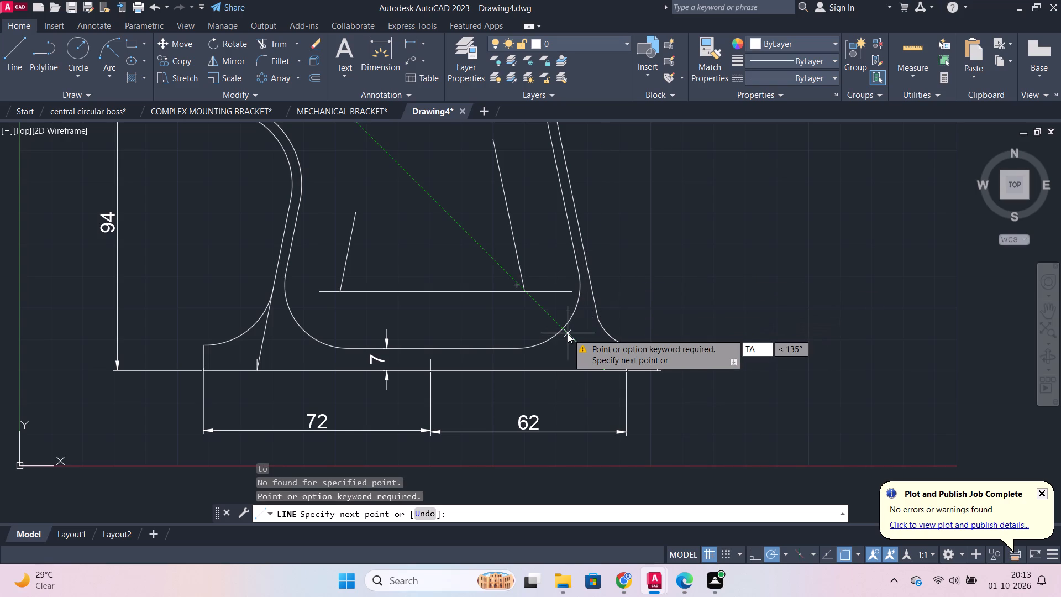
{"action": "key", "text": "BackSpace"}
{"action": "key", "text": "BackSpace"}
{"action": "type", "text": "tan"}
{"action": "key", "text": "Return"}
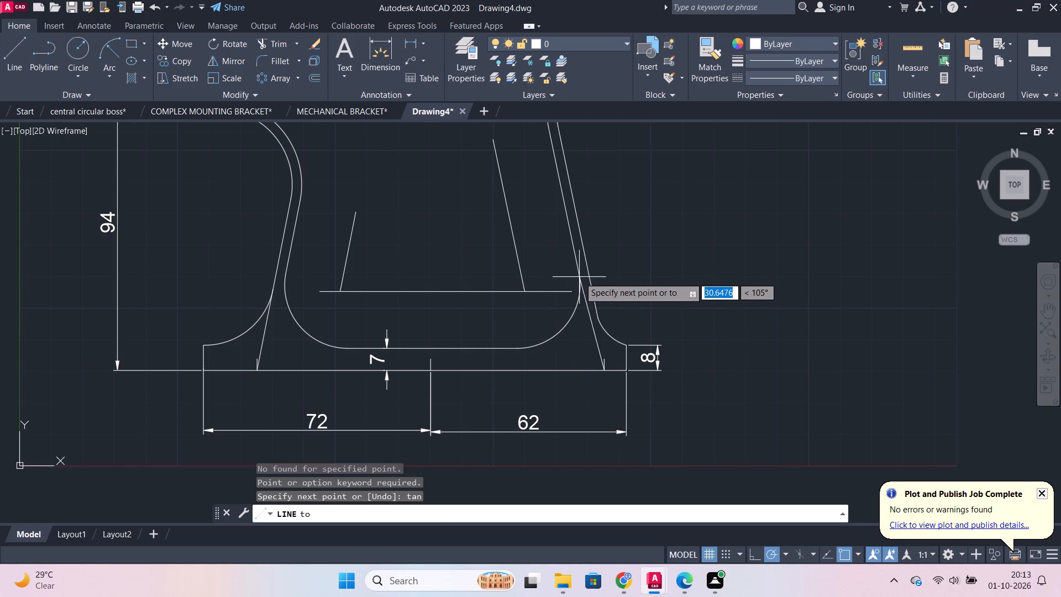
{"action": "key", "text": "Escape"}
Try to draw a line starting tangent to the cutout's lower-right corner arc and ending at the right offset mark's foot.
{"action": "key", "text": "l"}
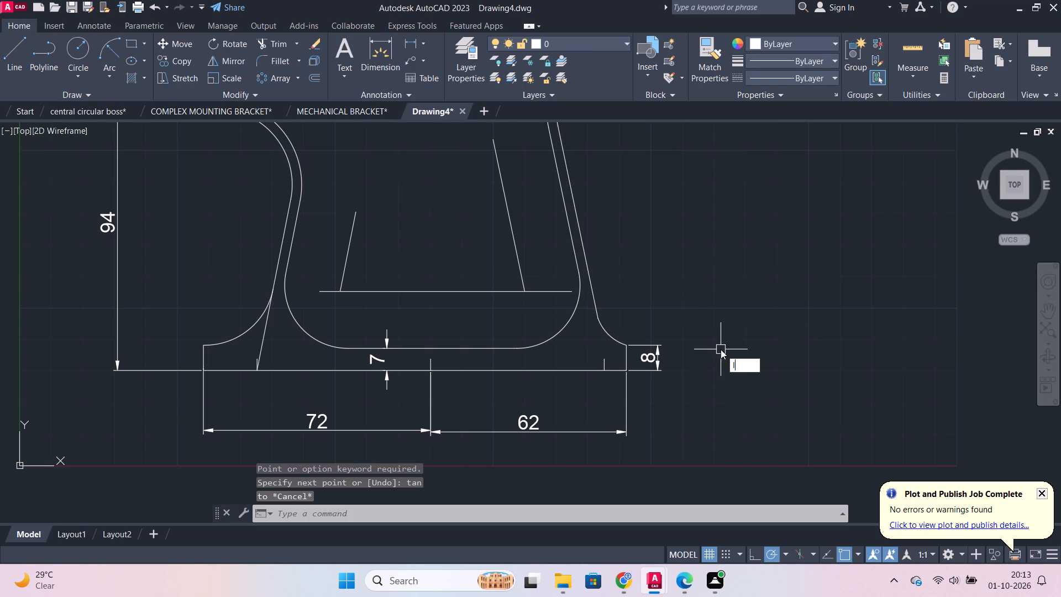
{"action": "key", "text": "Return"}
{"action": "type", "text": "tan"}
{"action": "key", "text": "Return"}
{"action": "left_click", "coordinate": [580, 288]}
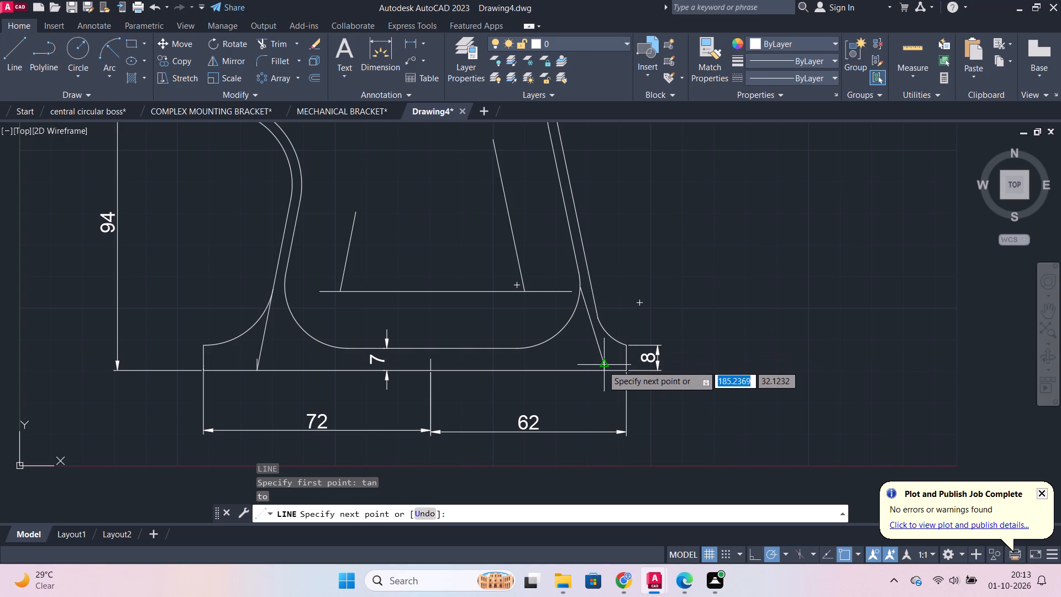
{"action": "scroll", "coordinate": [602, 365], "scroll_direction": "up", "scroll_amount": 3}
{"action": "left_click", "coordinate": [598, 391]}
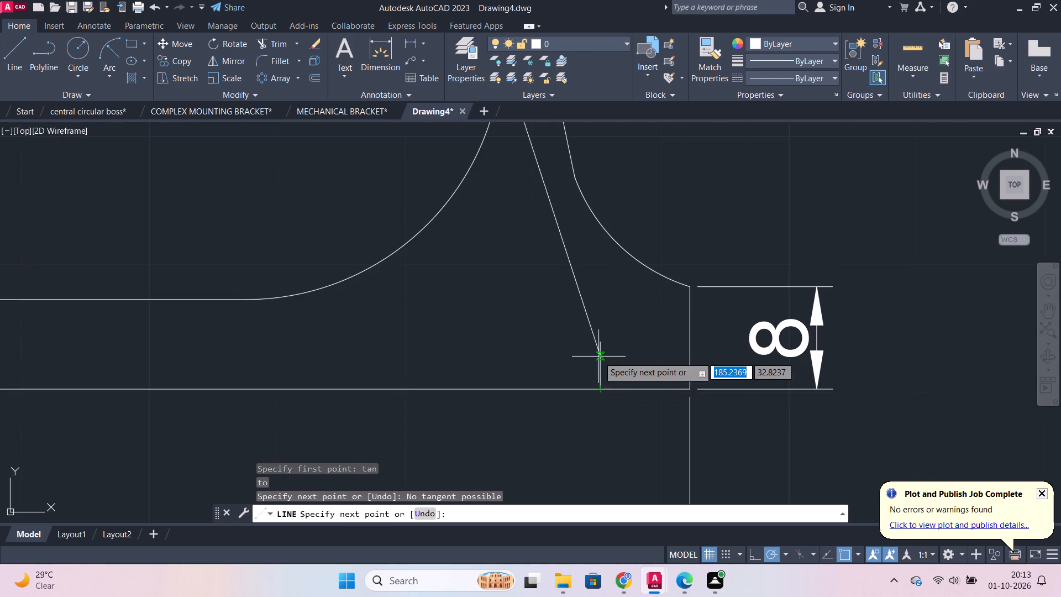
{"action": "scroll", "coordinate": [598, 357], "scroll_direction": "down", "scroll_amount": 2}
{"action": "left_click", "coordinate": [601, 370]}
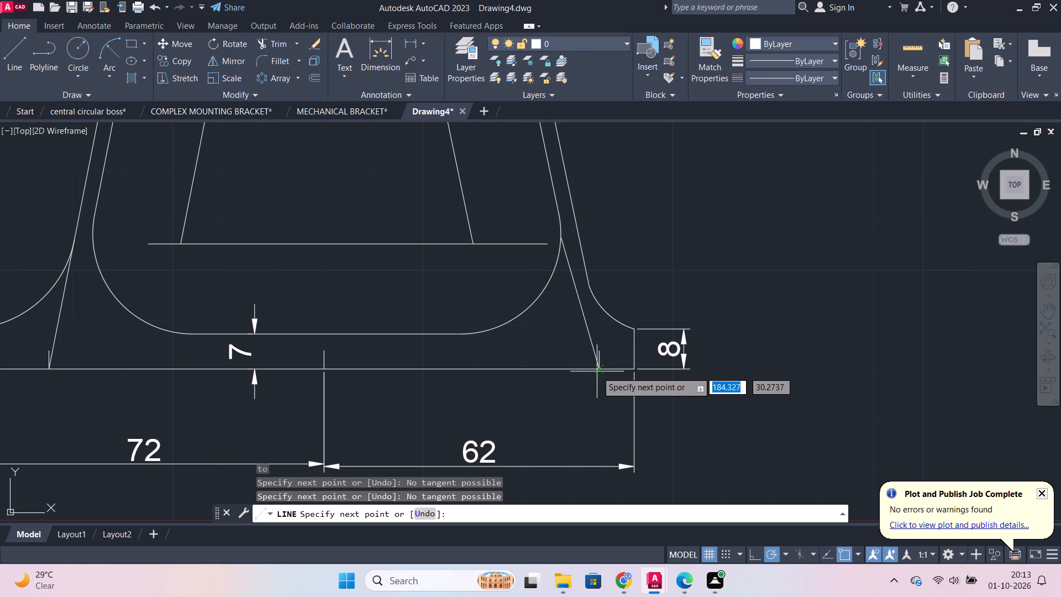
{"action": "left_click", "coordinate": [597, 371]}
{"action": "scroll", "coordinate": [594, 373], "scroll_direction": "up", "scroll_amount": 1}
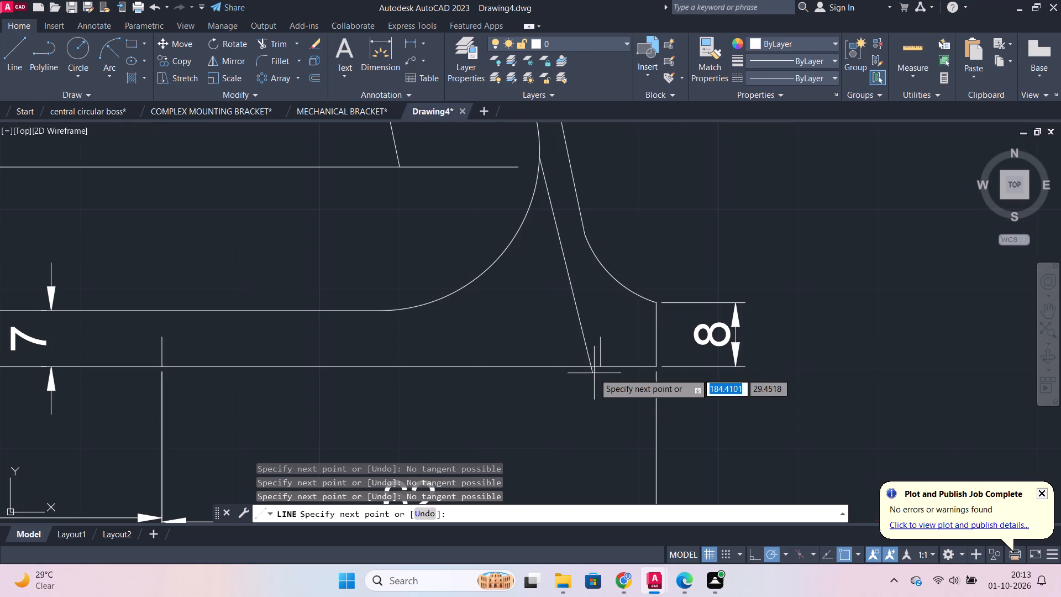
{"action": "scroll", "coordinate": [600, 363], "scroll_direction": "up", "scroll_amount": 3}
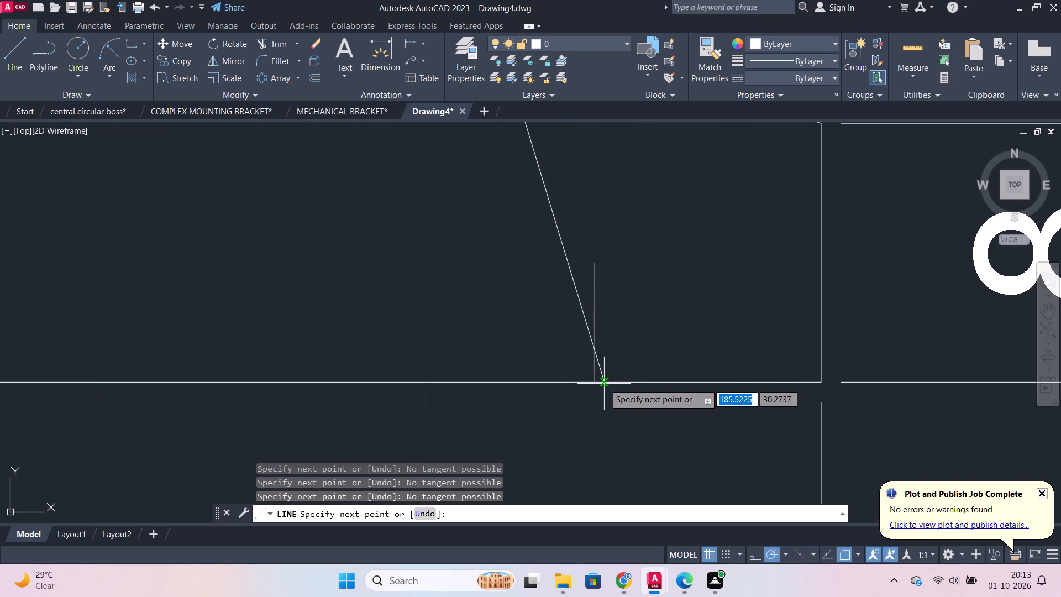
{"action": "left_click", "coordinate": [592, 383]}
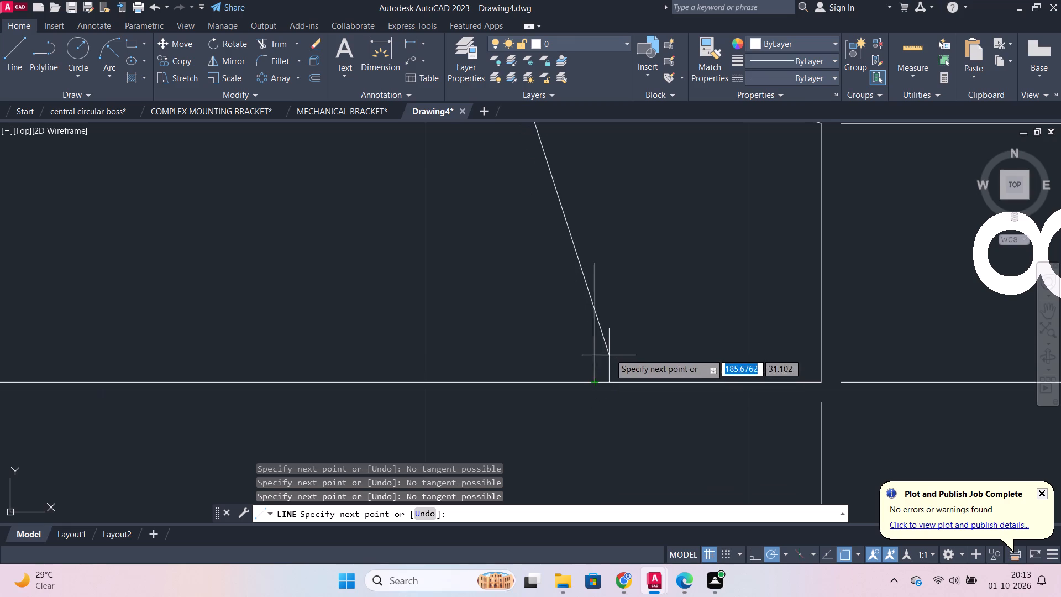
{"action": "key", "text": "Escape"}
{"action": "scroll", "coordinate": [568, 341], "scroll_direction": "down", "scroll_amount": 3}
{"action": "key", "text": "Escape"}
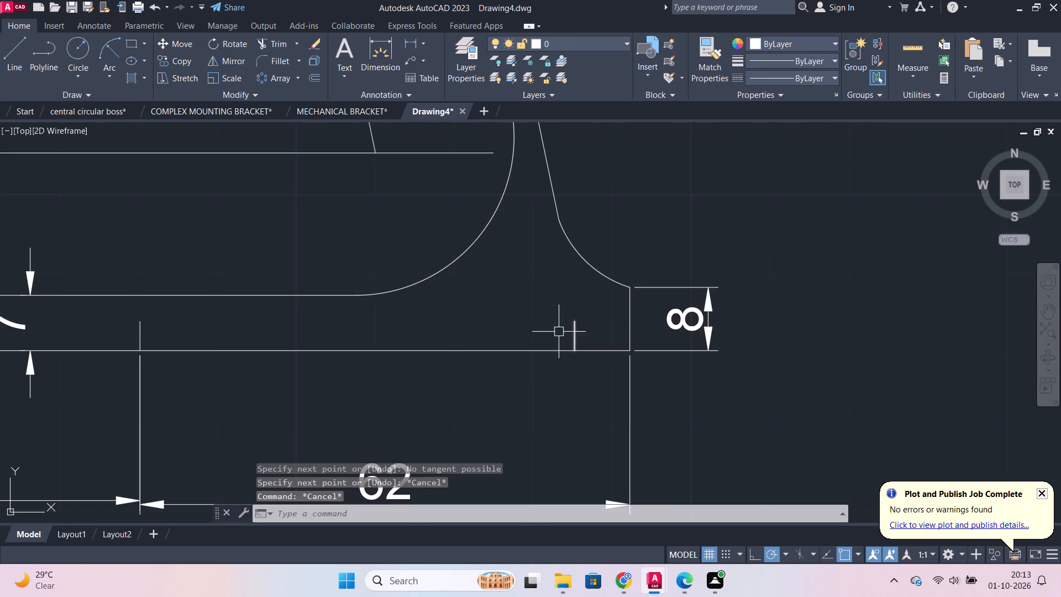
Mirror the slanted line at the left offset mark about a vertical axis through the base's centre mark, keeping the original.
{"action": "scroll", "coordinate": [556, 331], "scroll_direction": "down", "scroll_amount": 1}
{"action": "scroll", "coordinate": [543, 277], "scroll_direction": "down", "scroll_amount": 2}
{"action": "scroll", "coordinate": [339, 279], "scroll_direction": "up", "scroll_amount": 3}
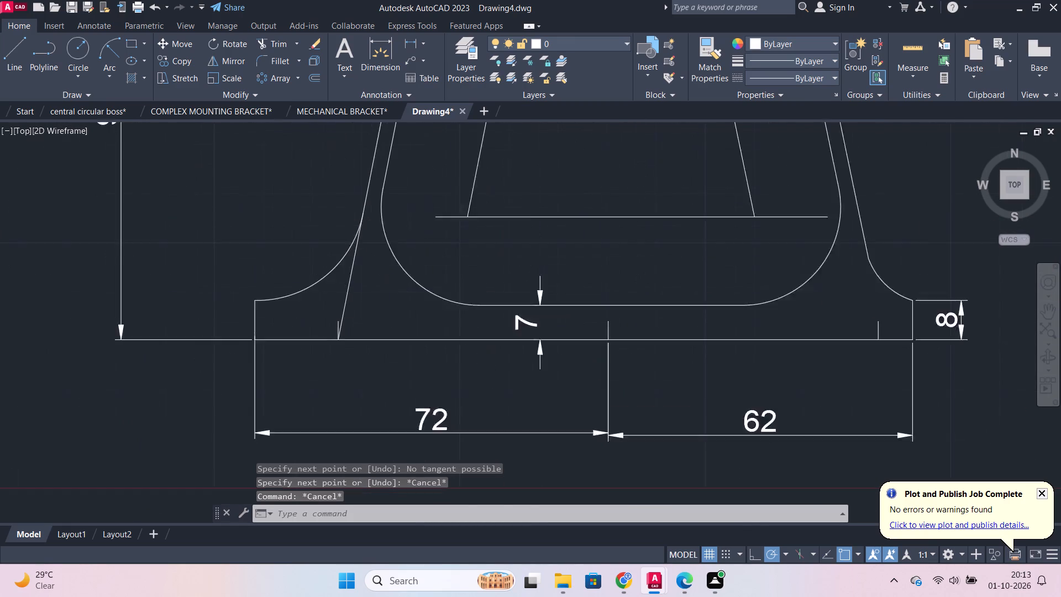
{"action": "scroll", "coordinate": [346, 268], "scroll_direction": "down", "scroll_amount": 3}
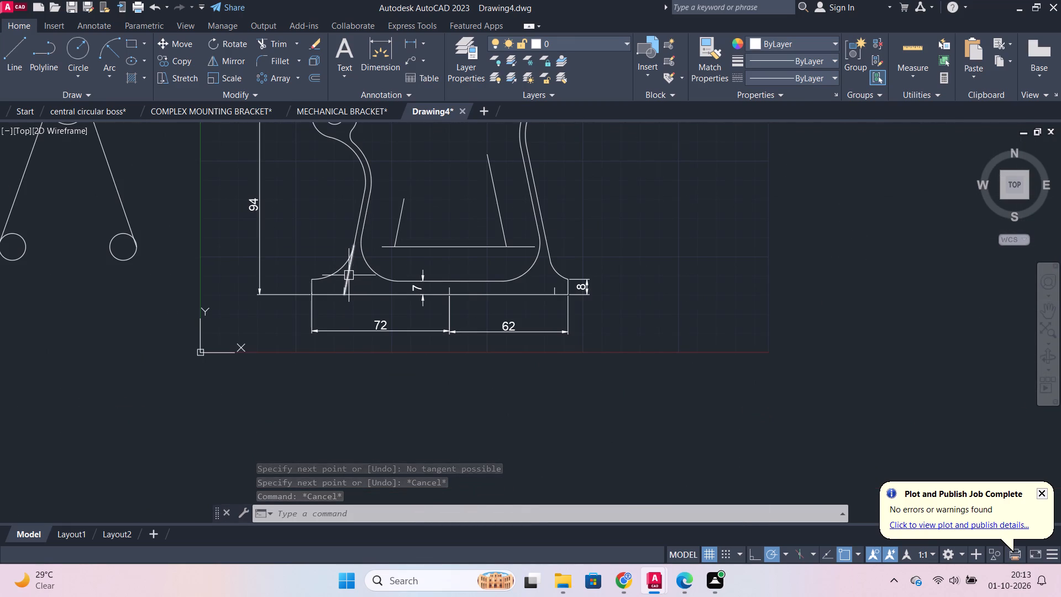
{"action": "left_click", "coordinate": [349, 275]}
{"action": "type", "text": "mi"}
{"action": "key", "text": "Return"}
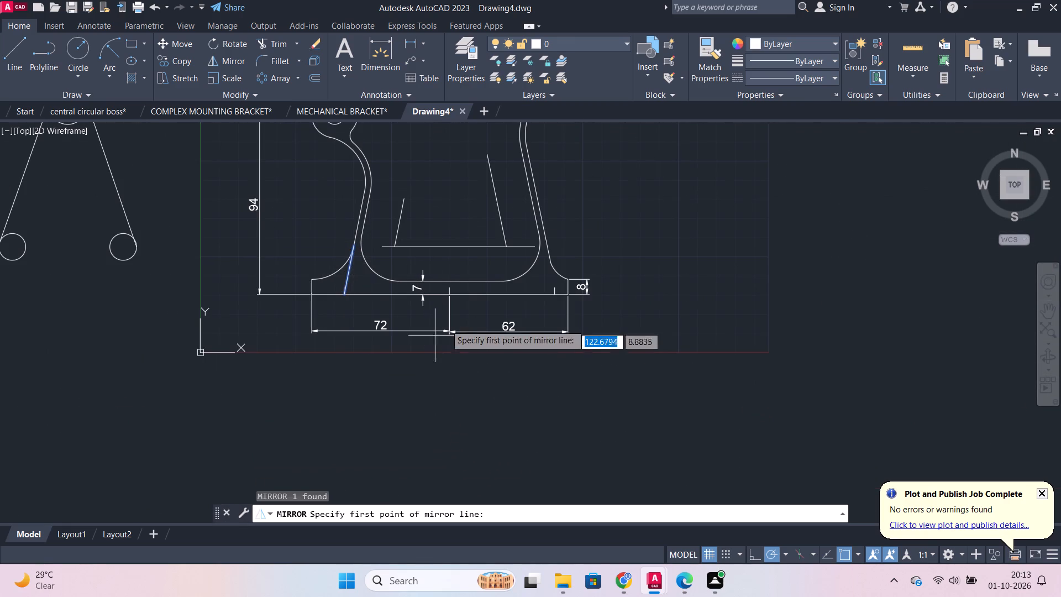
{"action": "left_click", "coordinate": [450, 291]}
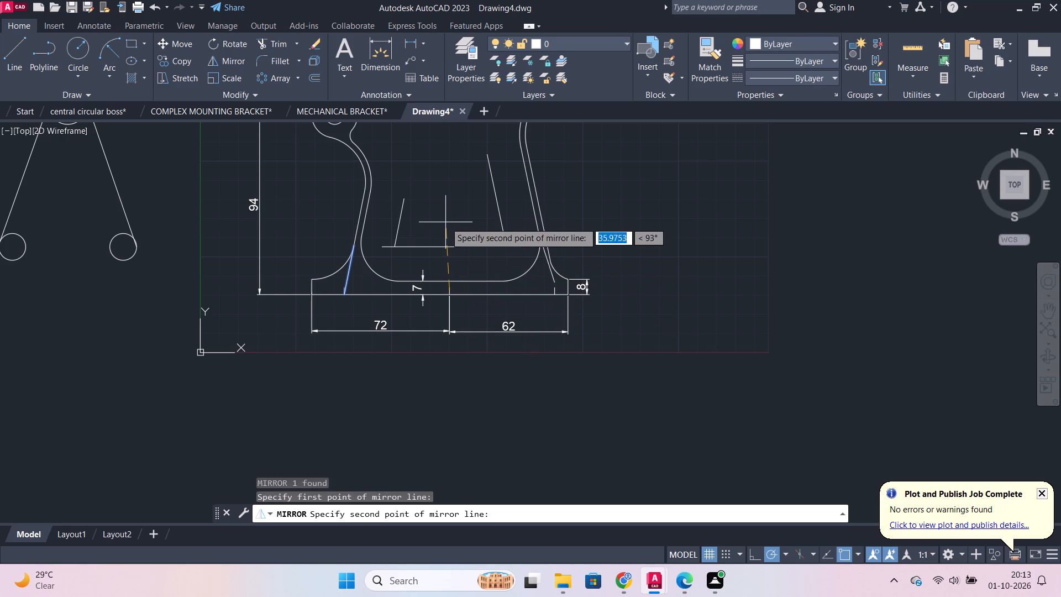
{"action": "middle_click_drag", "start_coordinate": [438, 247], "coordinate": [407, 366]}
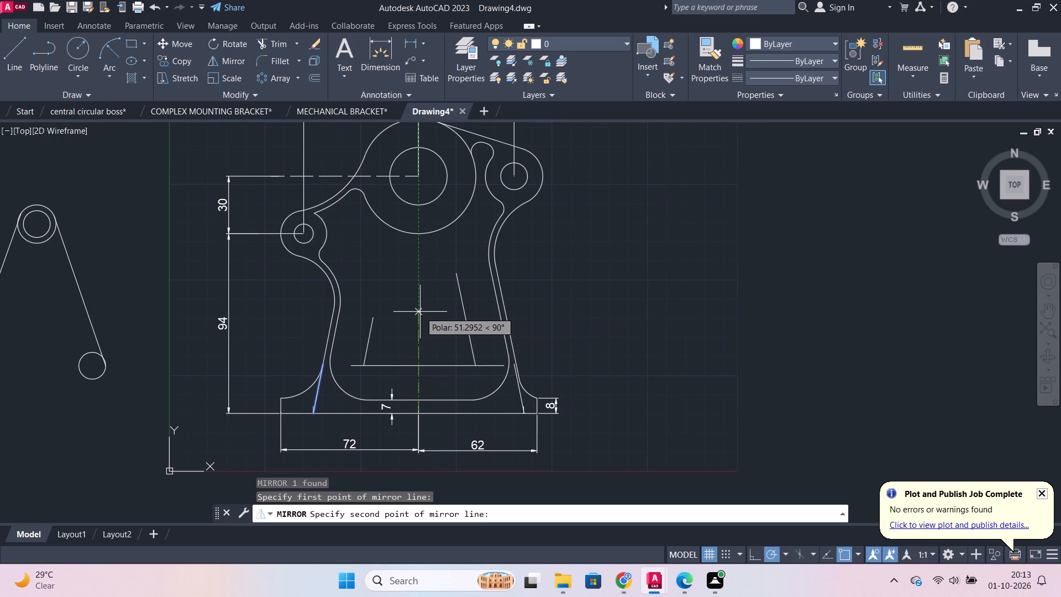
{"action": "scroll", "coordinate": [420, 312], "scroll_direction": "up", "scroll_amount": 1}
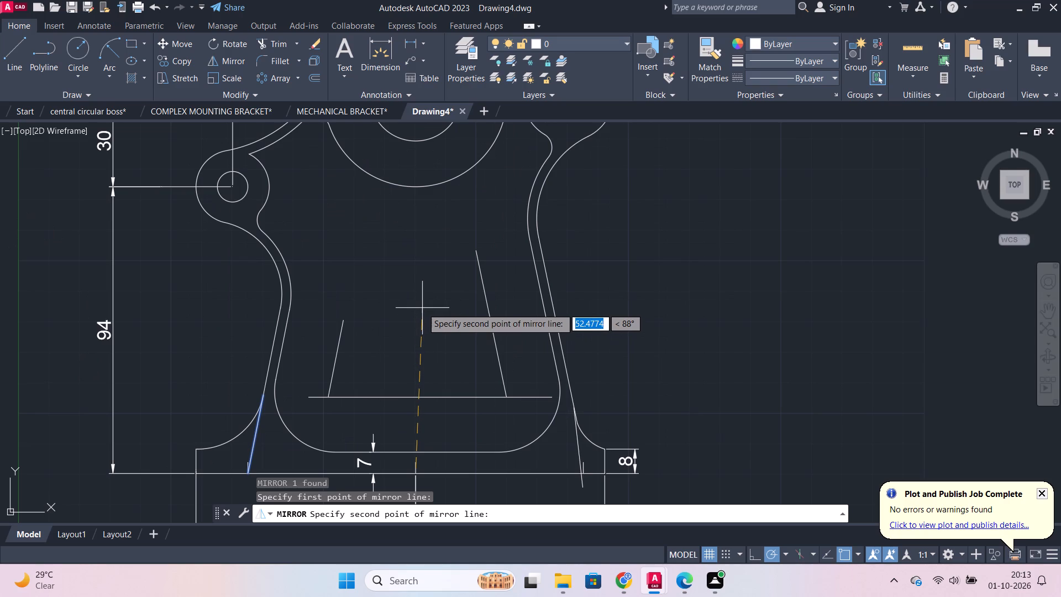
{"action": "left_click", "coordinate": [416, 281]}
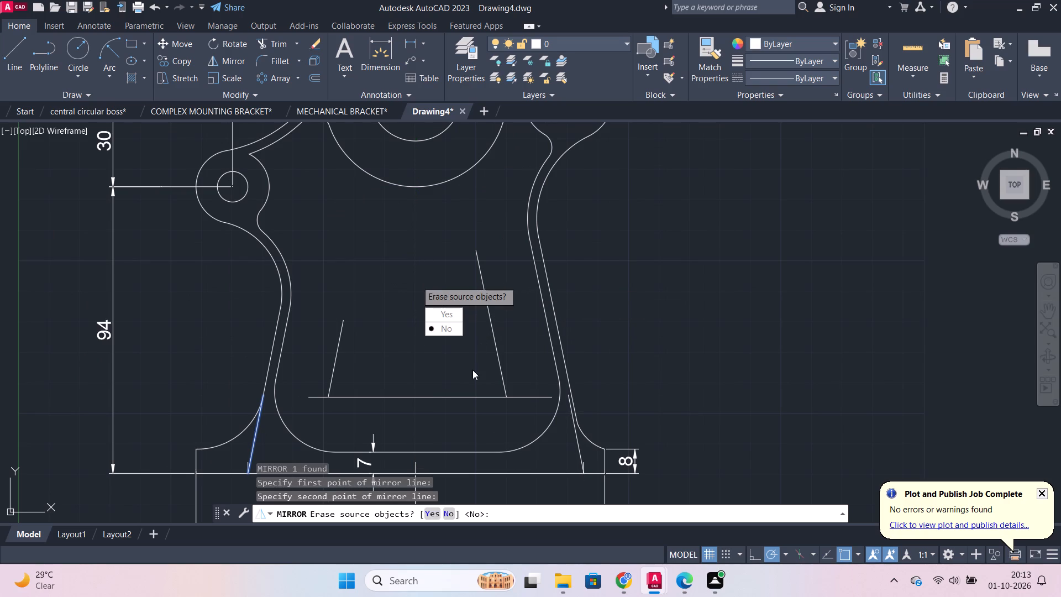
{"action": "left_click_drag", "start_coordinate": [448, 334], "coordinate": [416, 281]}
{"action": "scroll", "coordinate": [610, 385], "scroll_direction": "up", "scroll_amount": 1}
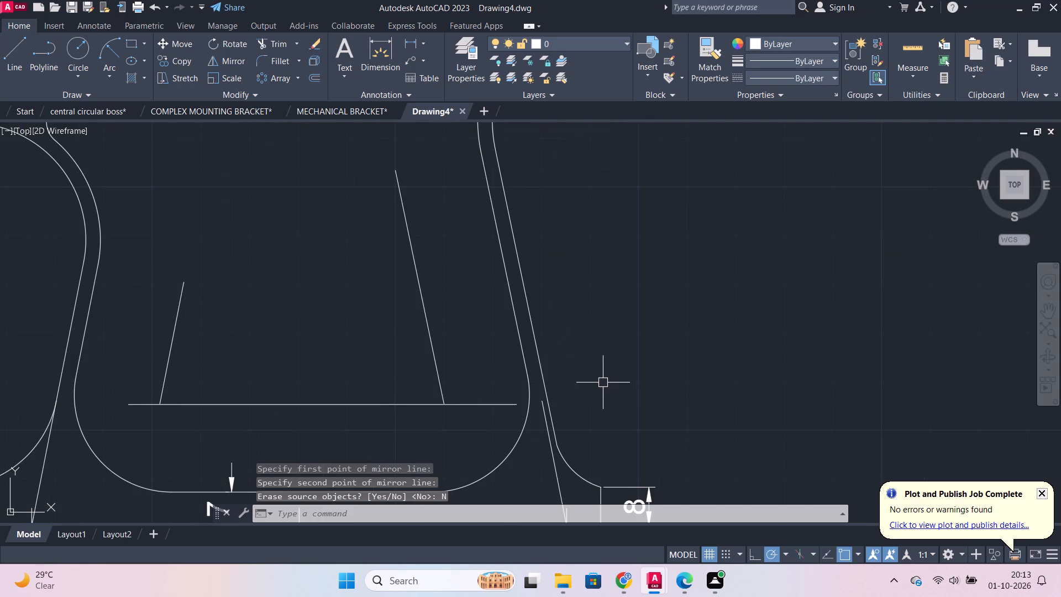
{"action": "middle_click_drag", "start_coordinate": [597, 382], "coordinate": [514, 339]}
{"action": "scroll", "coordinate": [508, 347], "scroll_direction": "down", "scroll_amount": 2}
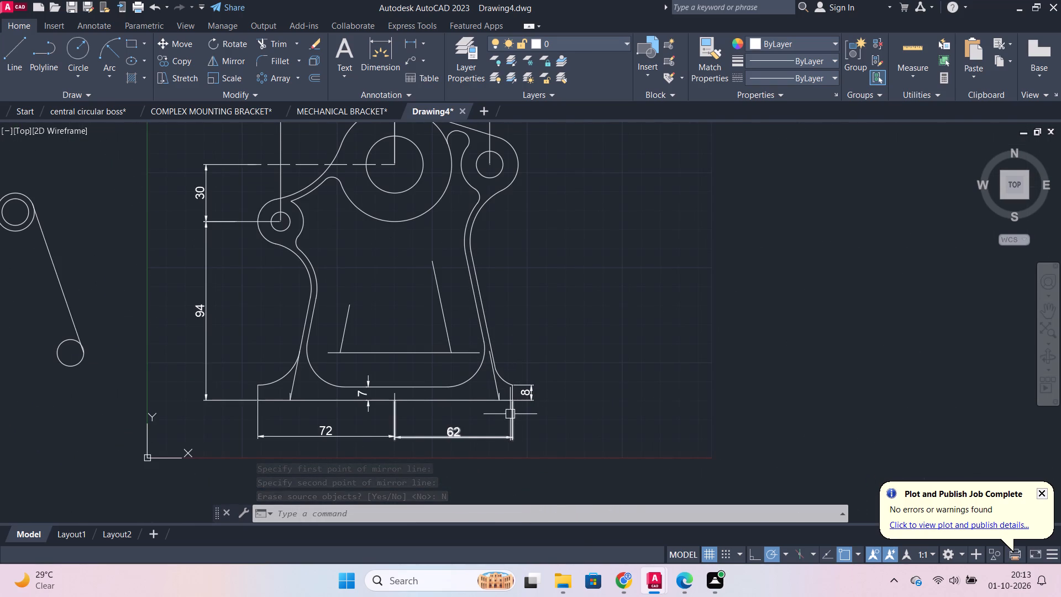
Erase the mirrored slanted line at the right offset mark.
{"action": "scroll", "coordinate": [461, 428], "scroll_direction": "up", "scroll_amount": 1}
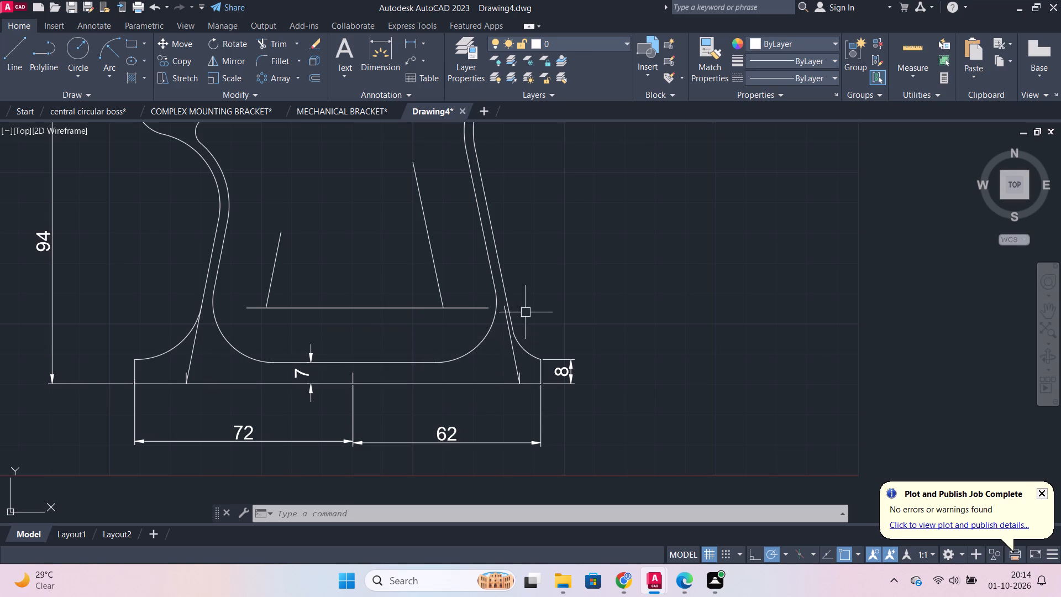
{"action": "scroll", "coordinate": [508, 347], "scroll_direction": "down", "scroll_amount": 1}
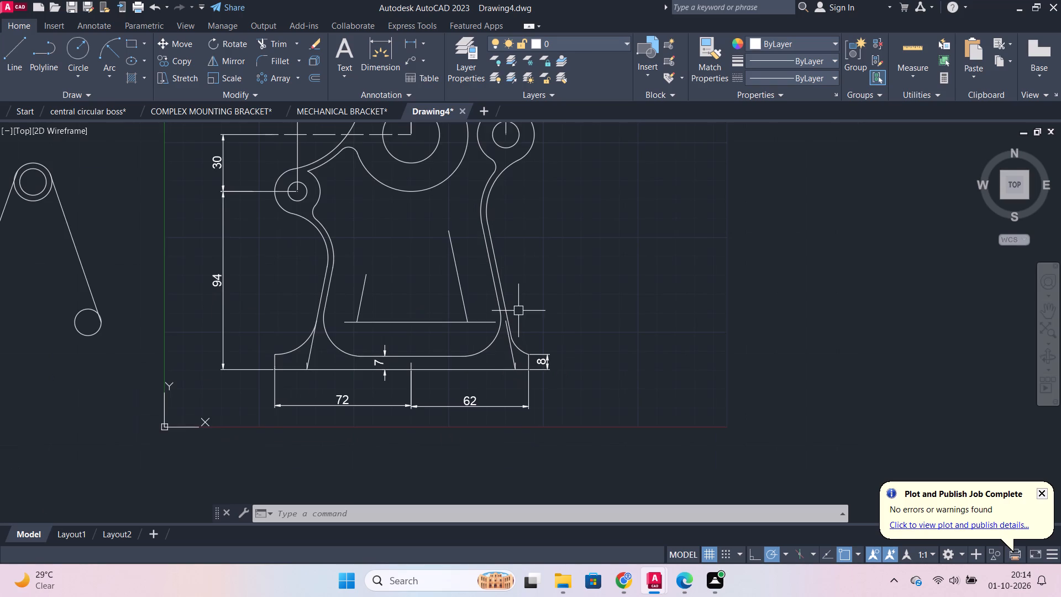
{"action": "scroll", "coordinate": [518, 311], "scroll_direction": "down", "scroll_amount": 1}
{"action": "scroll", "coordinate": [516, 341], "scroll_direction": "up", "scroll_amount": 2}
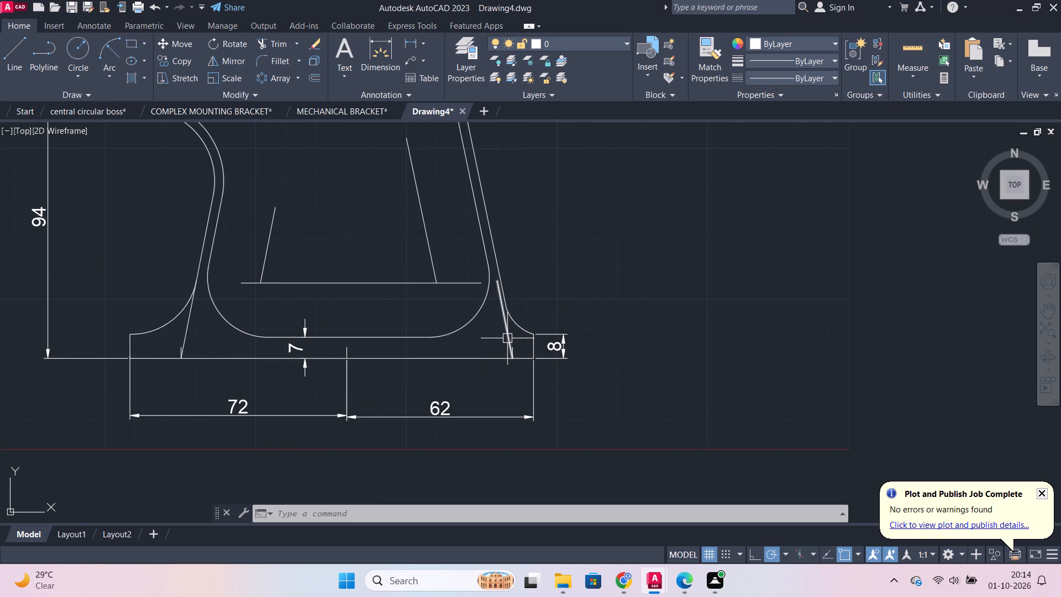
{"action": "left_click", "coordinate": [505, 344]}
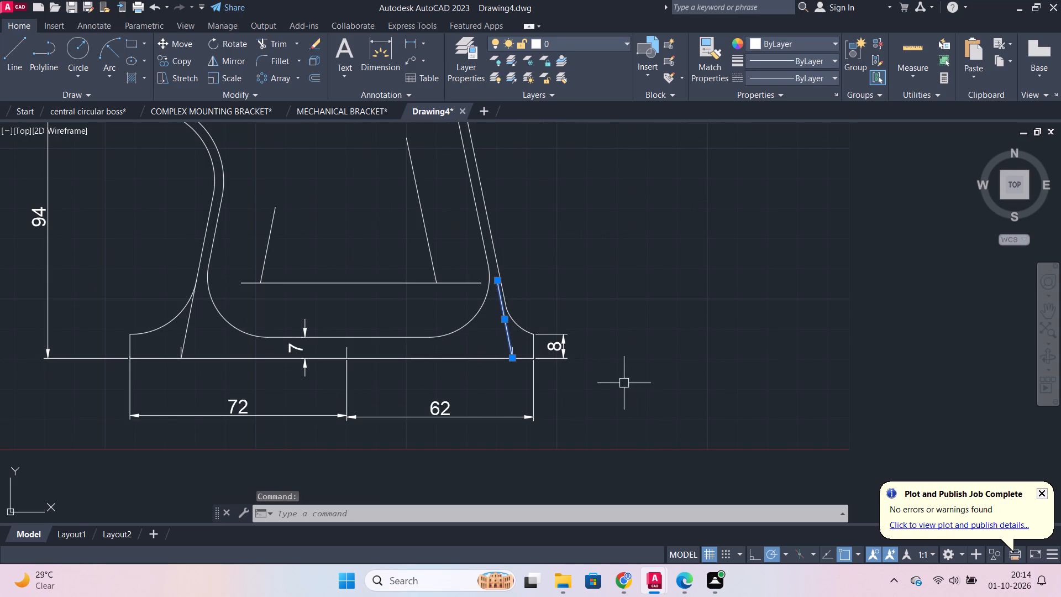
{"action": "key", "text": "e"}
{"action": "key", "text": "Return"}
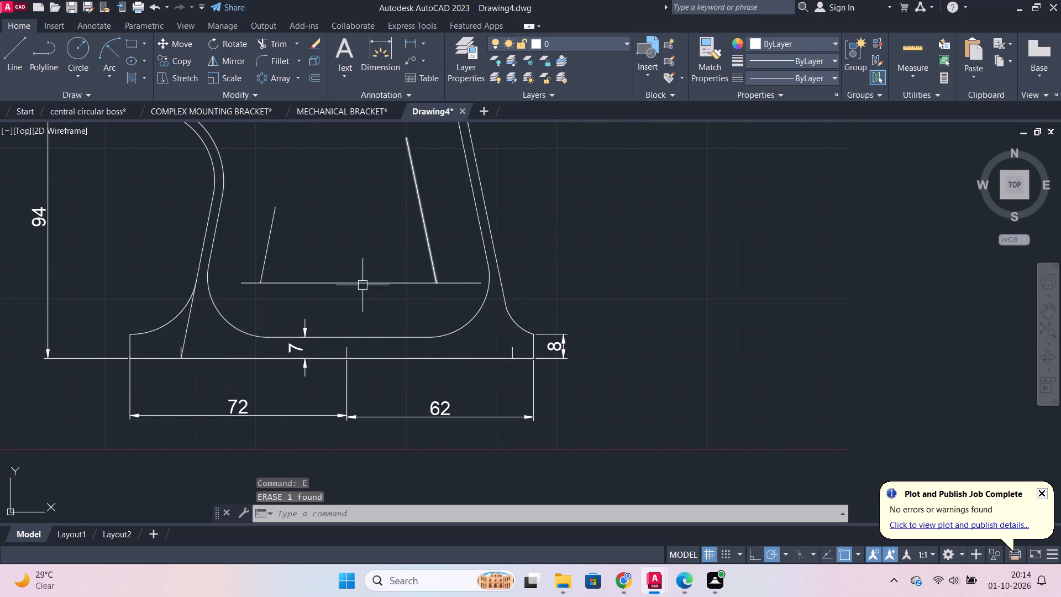
Add a horizontal linear dimension between the right offset mark and the centre mark, placed between the base and the 62 dimension.
{"action": "left_click", "coordinate": [414, 43]}
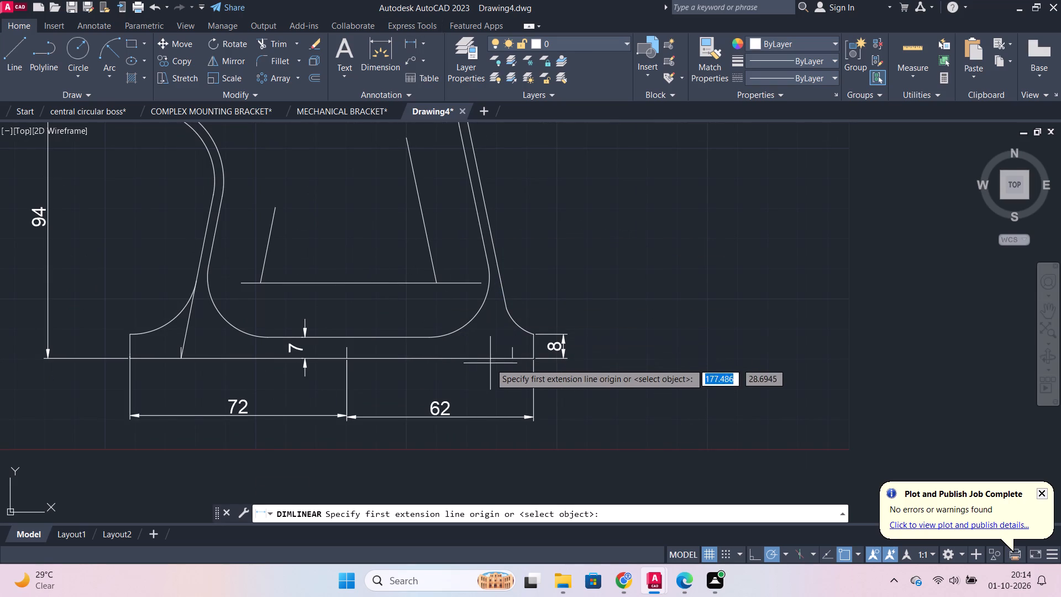
{"action": "left_click", "coordinate": [512, 360]}
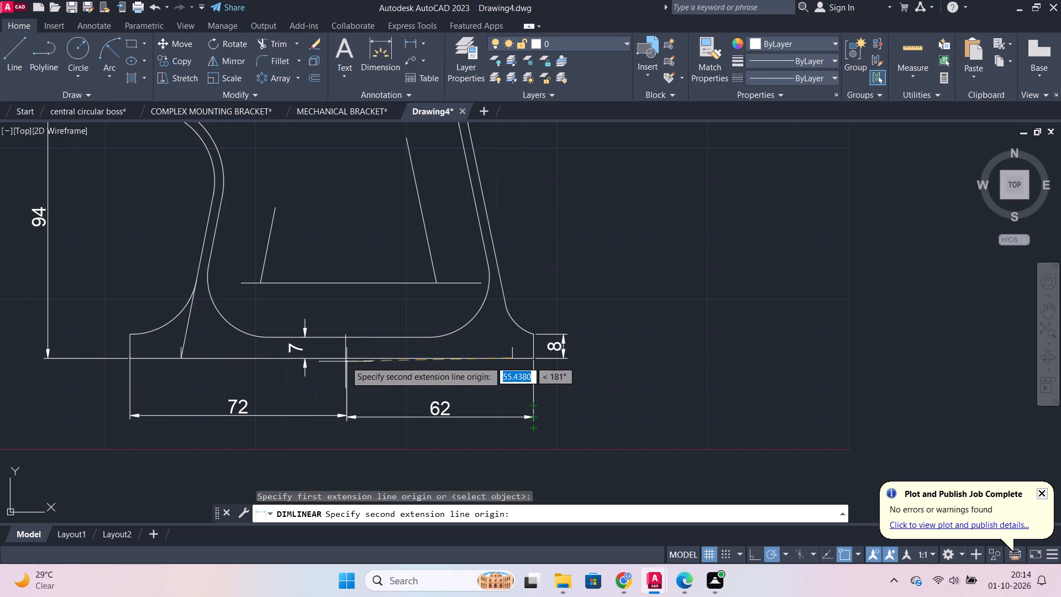
{"action": "left_click", "coordinate": [345, 359]}
{"action": "left_click", "coordinate": [354, 375]}
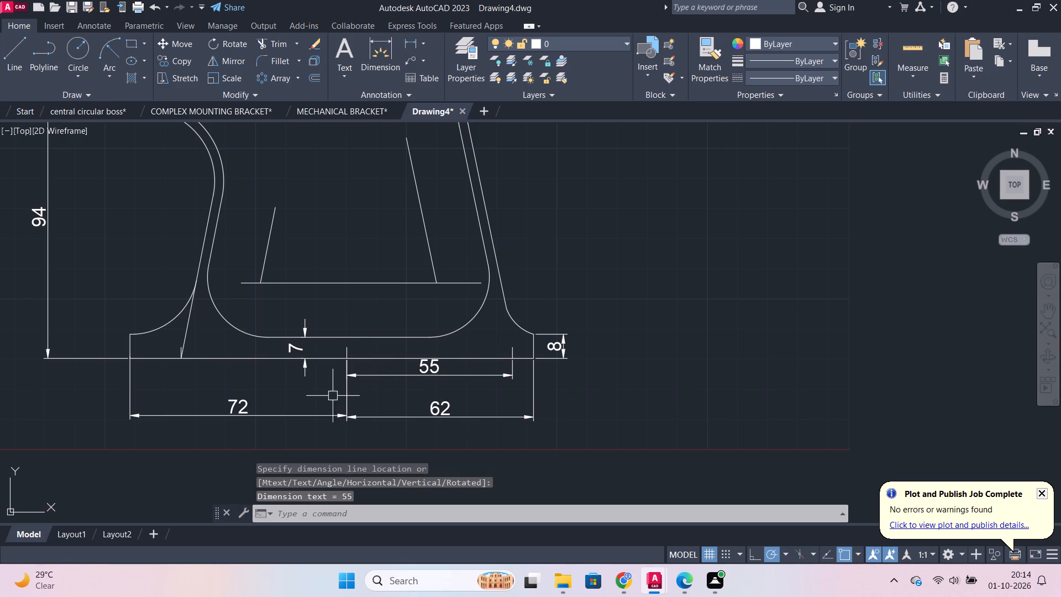
Add a horizontal linear dimension between the left offset mark's foot and the centre mark, placed between the base and the 72 dimension.
{"action": "key", "text": "space"}
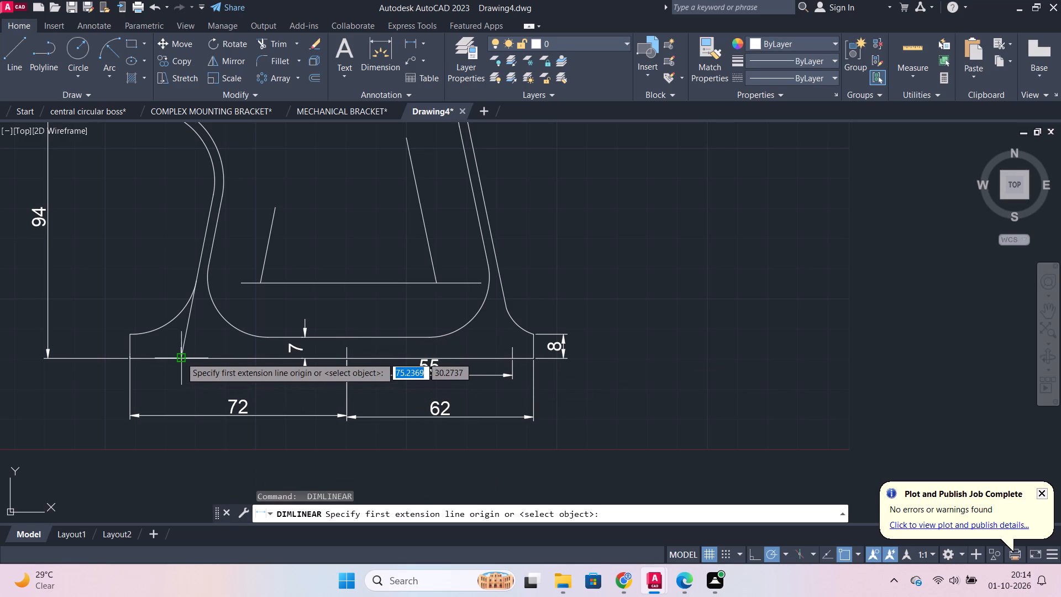
{"action": "left_click", "coordinate": [181, 357]}
{"action": "left_click", "coordinate": [346, 360]}
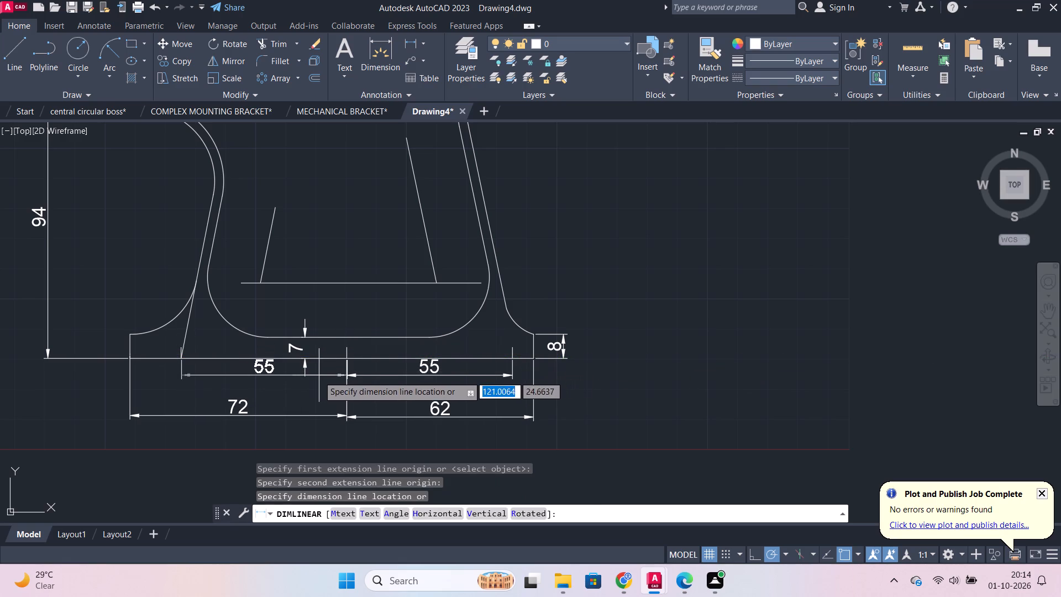
{"action": "left_click", "coordinate": [318, 384]}
{"action": "scroll", "coordinate": [472, 376], "scroll_direction": "down", "scroll_amount": 1}
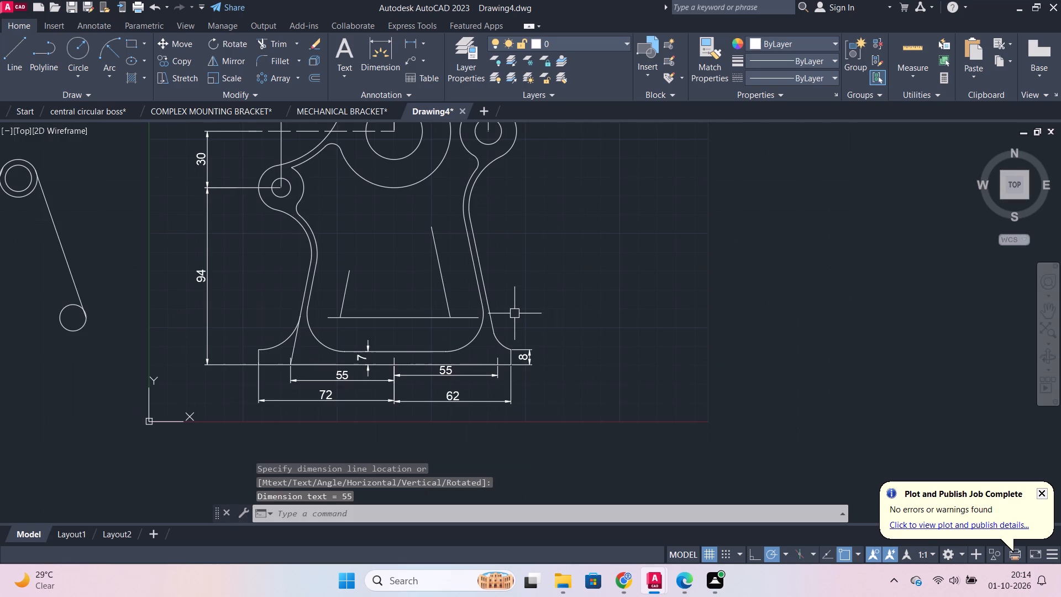
Draw a line about 22 units long from the outer right slanted edge, above its corner arc, to the right offset mark's foot.
{"action": "scroll", "coordinate": [505, 334], "scroll_direction": "up", "scroll_amount": 1}
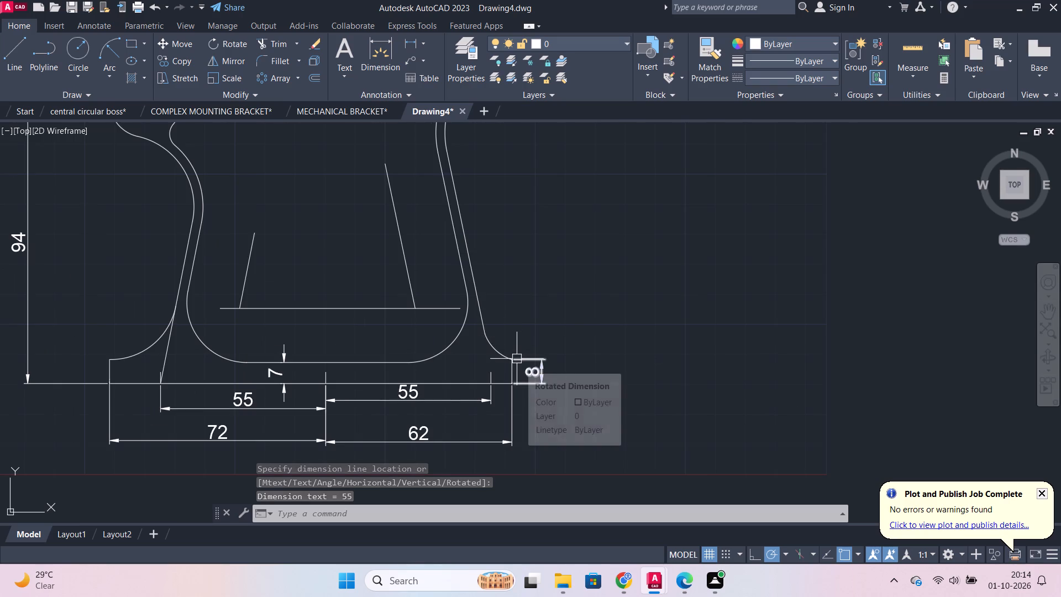
{"action": "left_click", "coordinate": [0, 49]}
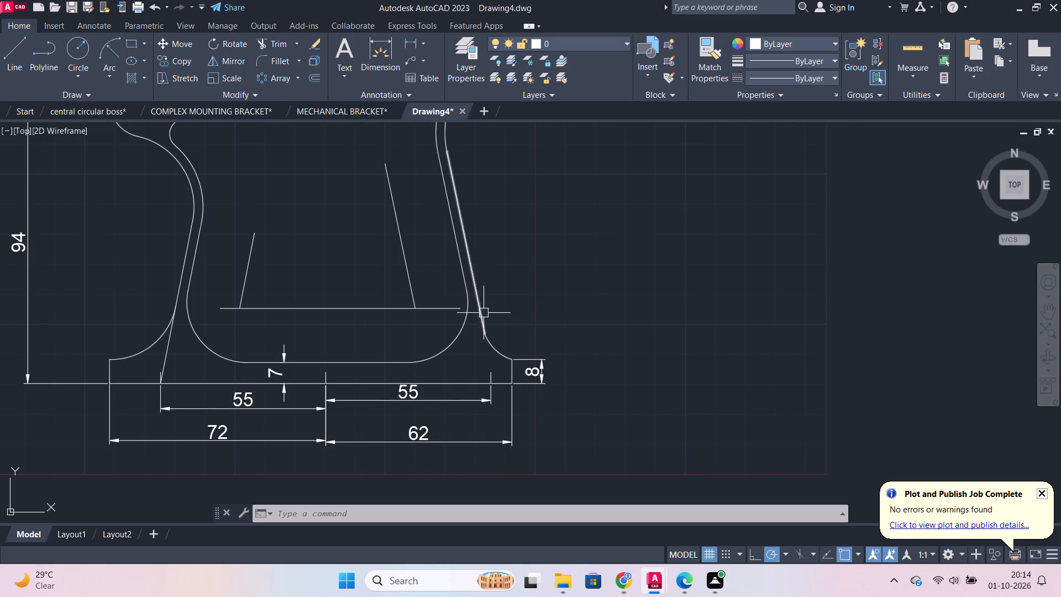
{"action": "left_click", "coordinate": [19, 53]}
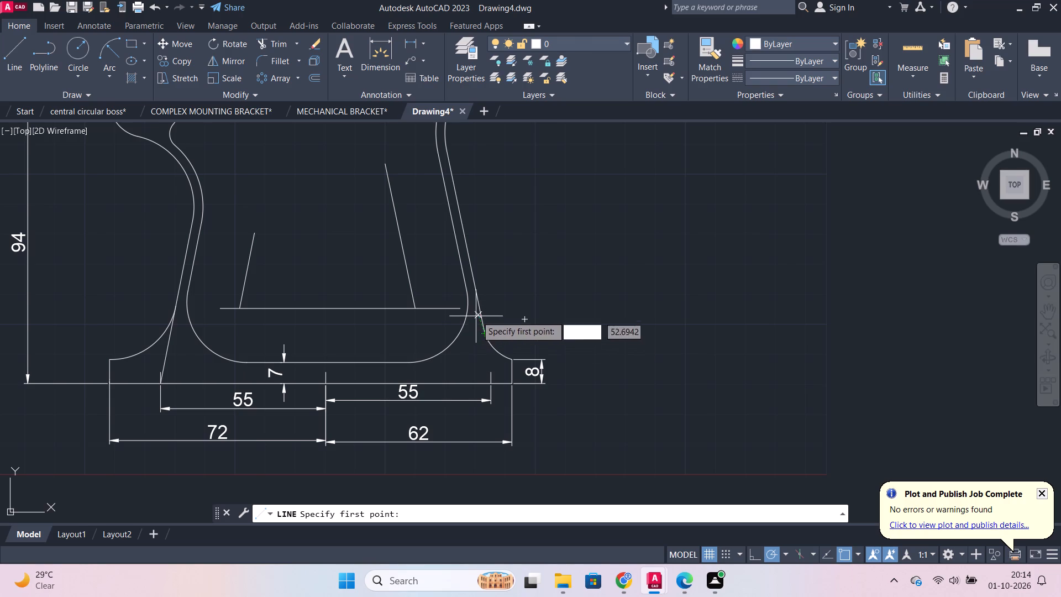
{"action": "left_click", "coordinate": [478, 314]}
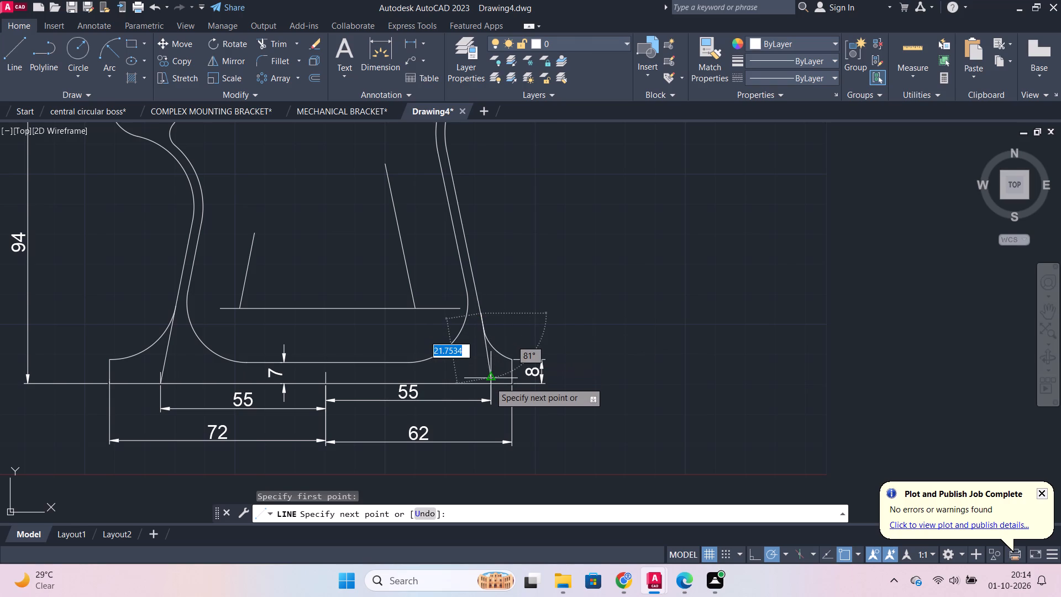
{"action": "scroll", "coordinate": [487, 382], "scroll_direction": "up", "scroll_amount": 2}
{"action": "left_click", "coordinate": [487, 384]}
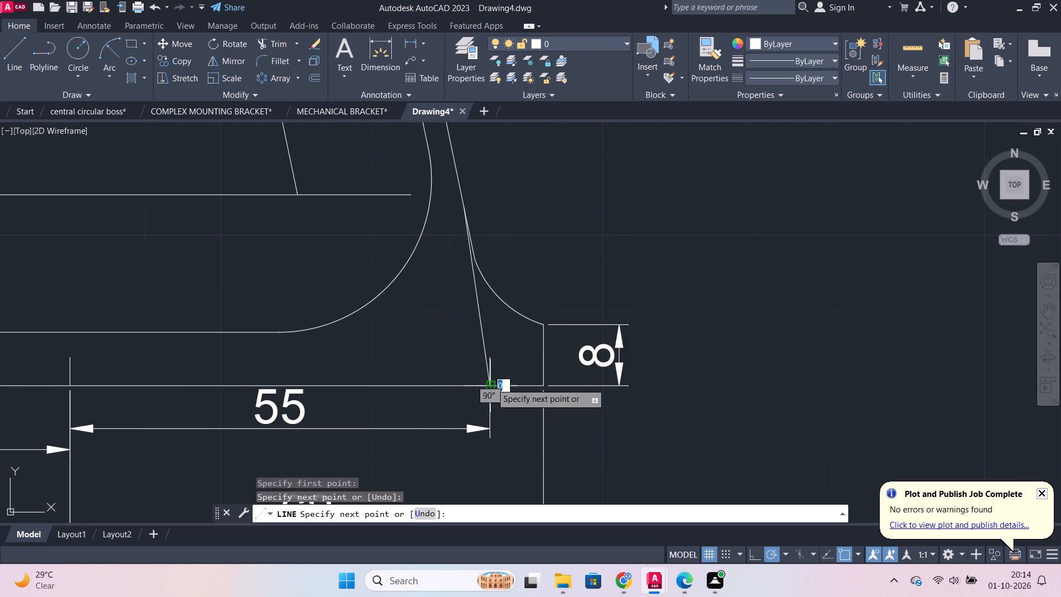
{"action": "scroll", "coordinate": [568, 272], "scroll_direction": "down", "scroll_amount": 1}
{"action": "key", "text": "Escape"}
{"action": "scroll", "coordinate": [621, 302], "scroll_direction": "down", "scroll_amount": 2}
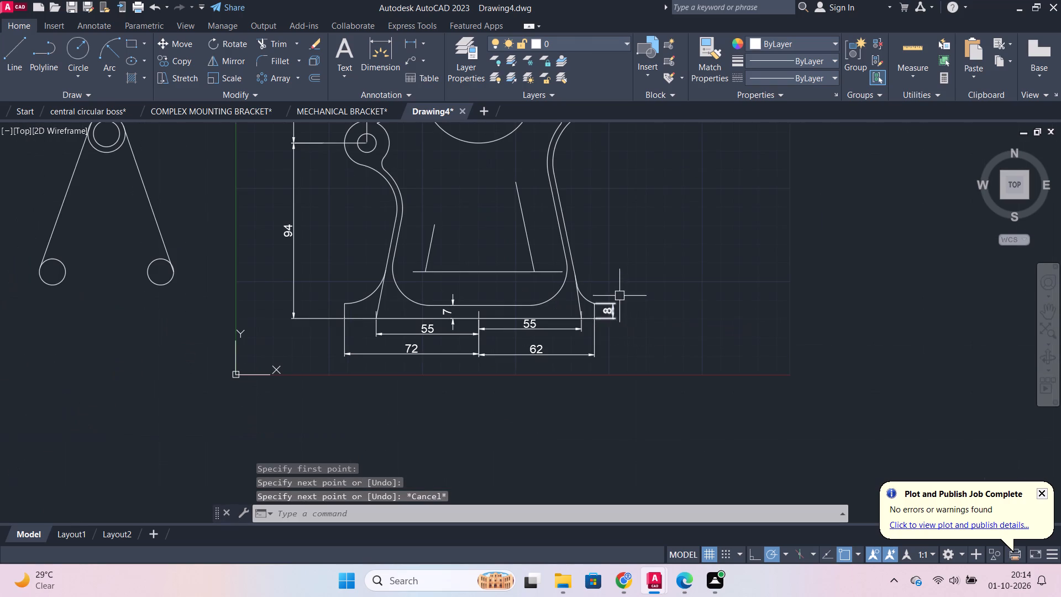
Examine how the new line at the right offset mark runs beside the outer edge and its corner arc.
{"action": "middle_click_drag", "start_coordinate": [615, 268], "coordinate": [663, 296]}
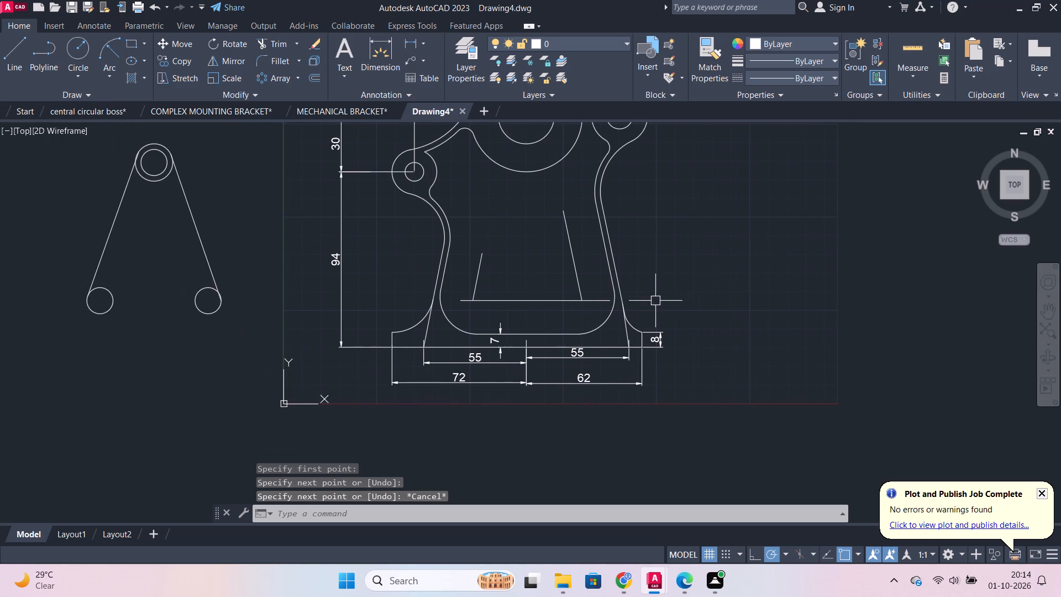
{"action": "scroll", "coordinate": [652, 307], "scroll_direction": "up", "scroll_amount": 2}
{"action": "scroll", "coordinate": [601, 357], "scroll_direction": "up", "scroll_amount": 3}
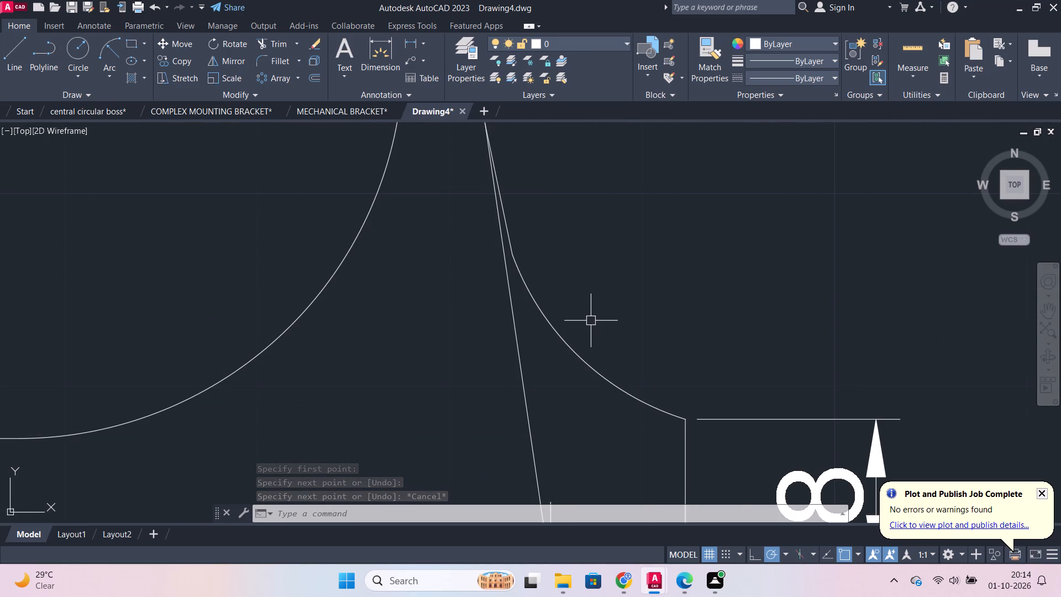
{"action": "scroll", "coordinate": [591, 321], "scroll_direction": "down", "scroll_amount": 1}
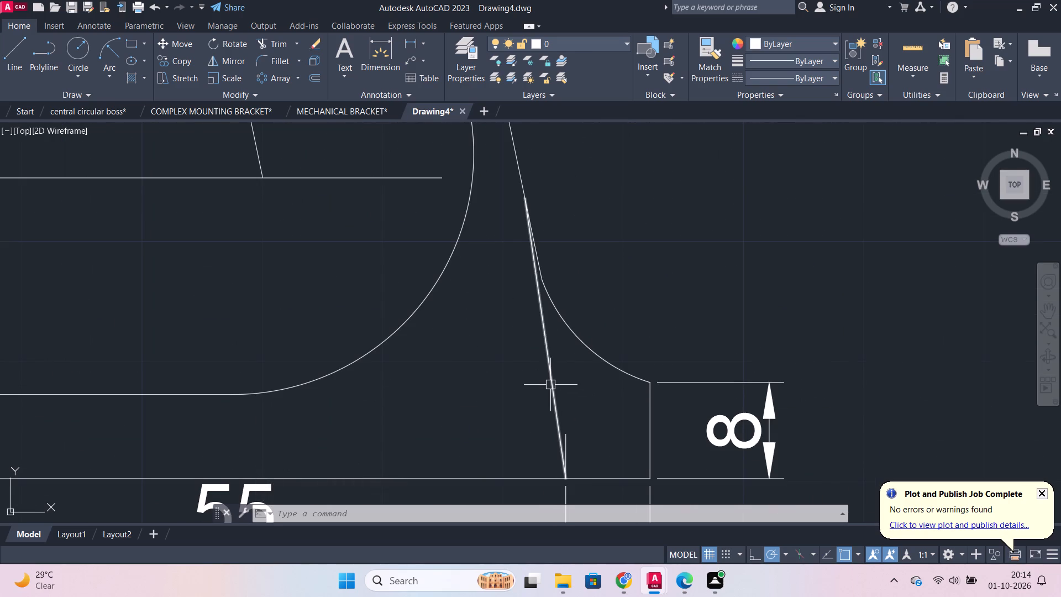
{"action": "left_click", "coordinate": [550, 385]}
{"action": "scroll", "coordinate": [550, 385], "scroll_direction": "down", "scroll_amount": 4}
{"action": "key", "text": "Escape"}
{"action": "scroll", "coordinate": [615, 292], "scroll_direction": "down", "scroll_amount": 2}
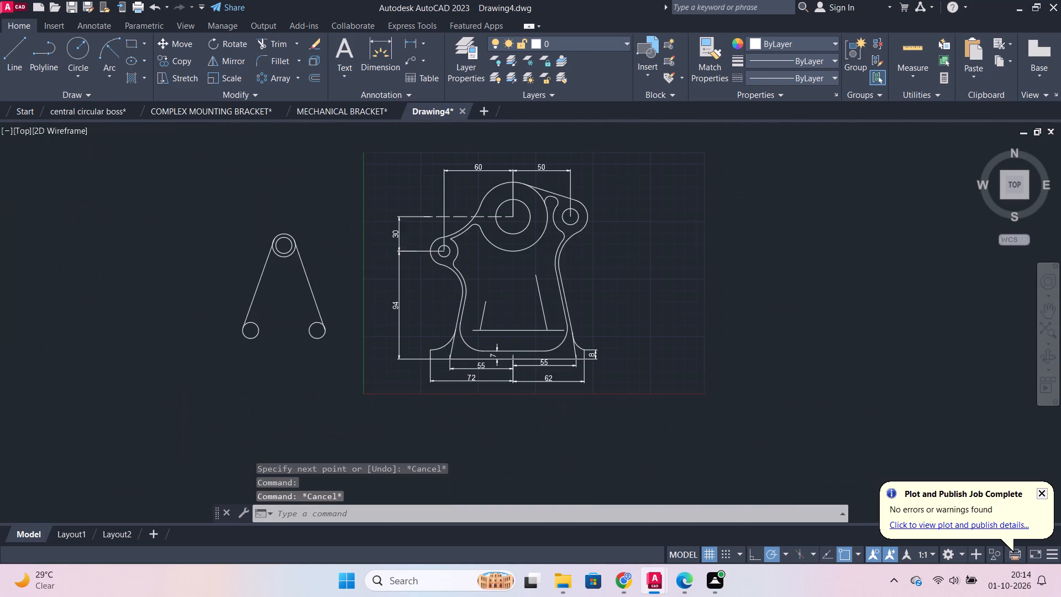
{"action": "scroll", "coordinate": [614, 289], "scroll_direction": "up", "scroll_amount": 1}
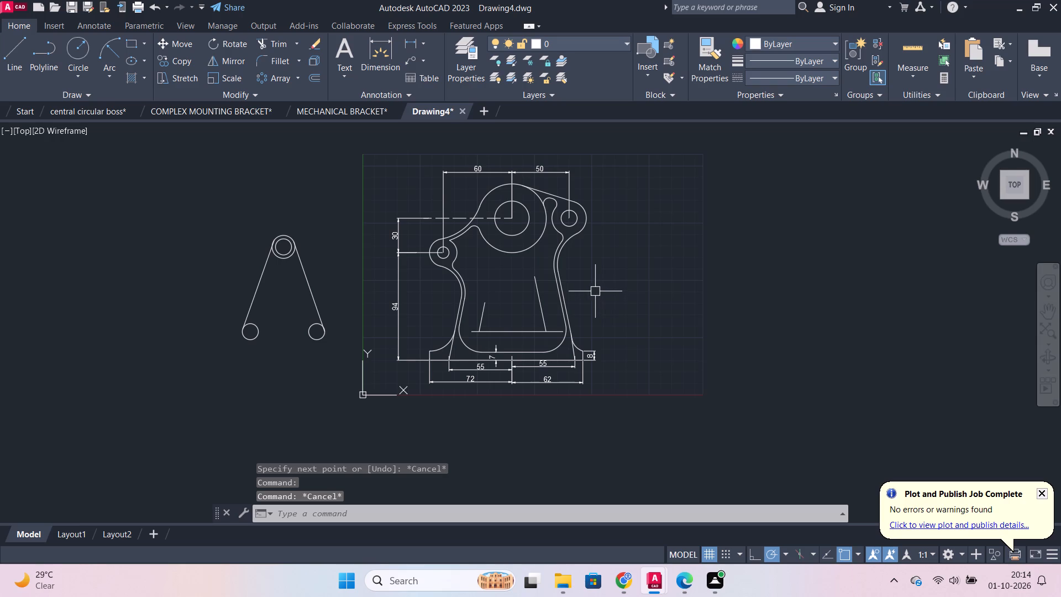
{"action": "middle_click_drag", "start_coordinate": [598, 290], "coordinate": [615, 297]}
{"action": "middle_click", "coordinate": [618, 308]}
Trim both overhanging ends of the horizontal line inside the cutout back to the two slanted lines.
{"action": "scroll", "coordinate": [564, 306], "scroll_direction": "up", "scroll_amount": 2}
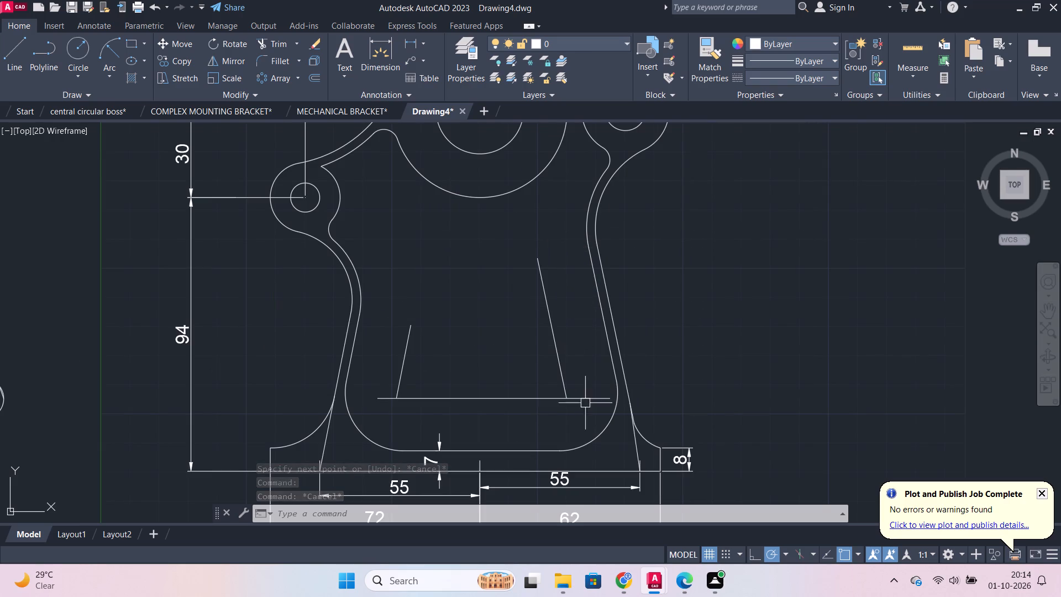
{"action": "type", "text": "tr"}
{"action": "key", "text": "Return"}
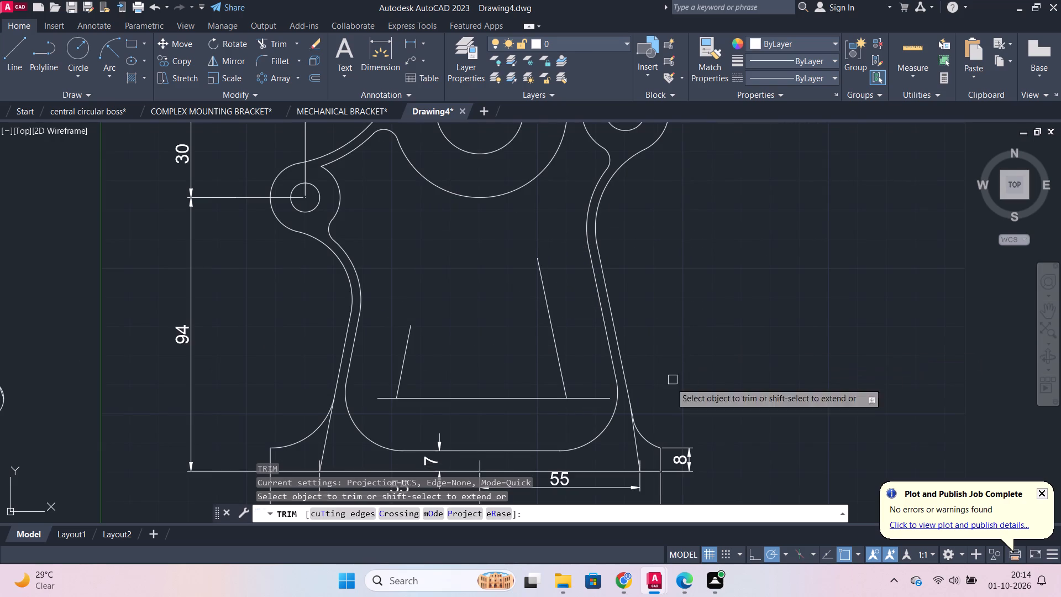
{"action": "left_click", "coordinate": [593, 401]}
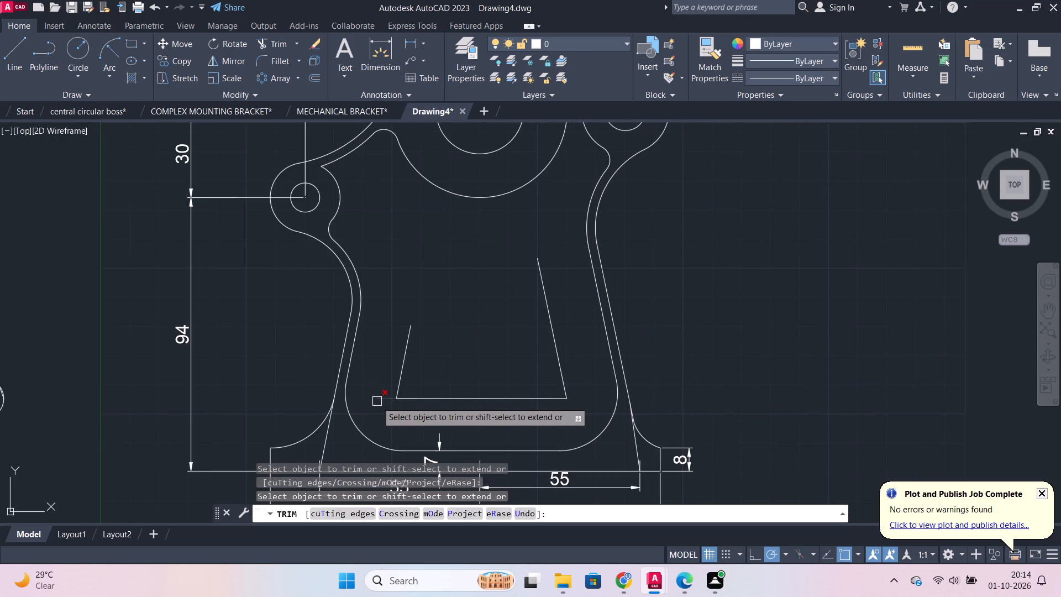
{"action": "left_click", "coordinate": [377, 401]}
{"action": "key", "text": "Escape"}
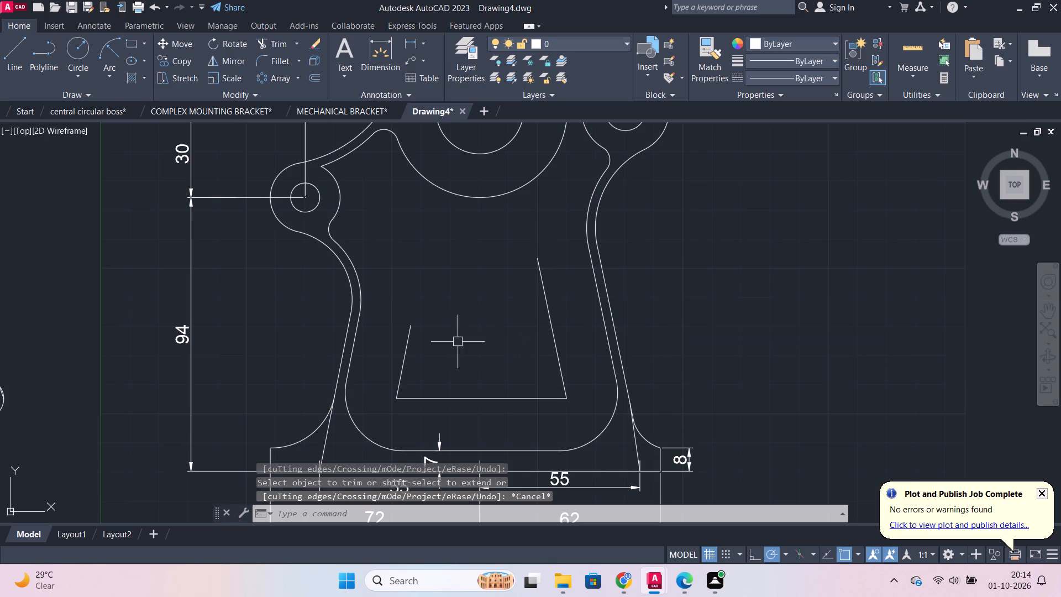
Stretch the upper ends of both slanted lines inside the cutout until they meet below the large circle, forming a triangle.
{"action": "left_click", "coordinate": [408, 354]}
{"action": "left_click", "coordinate": [412, 322]}
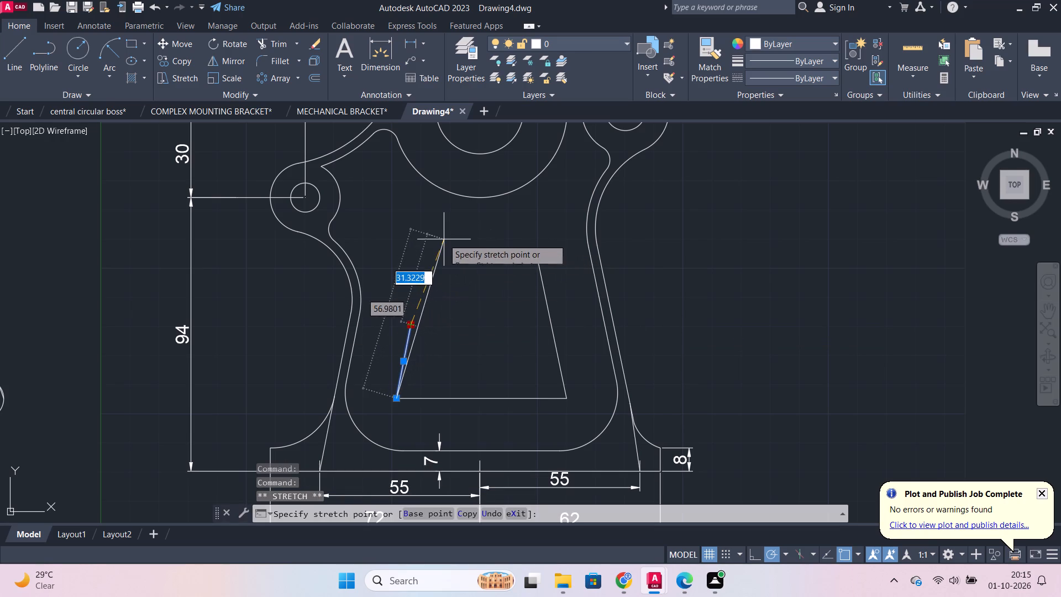
{"action": "left_click", "coordinate": [435, 233]}
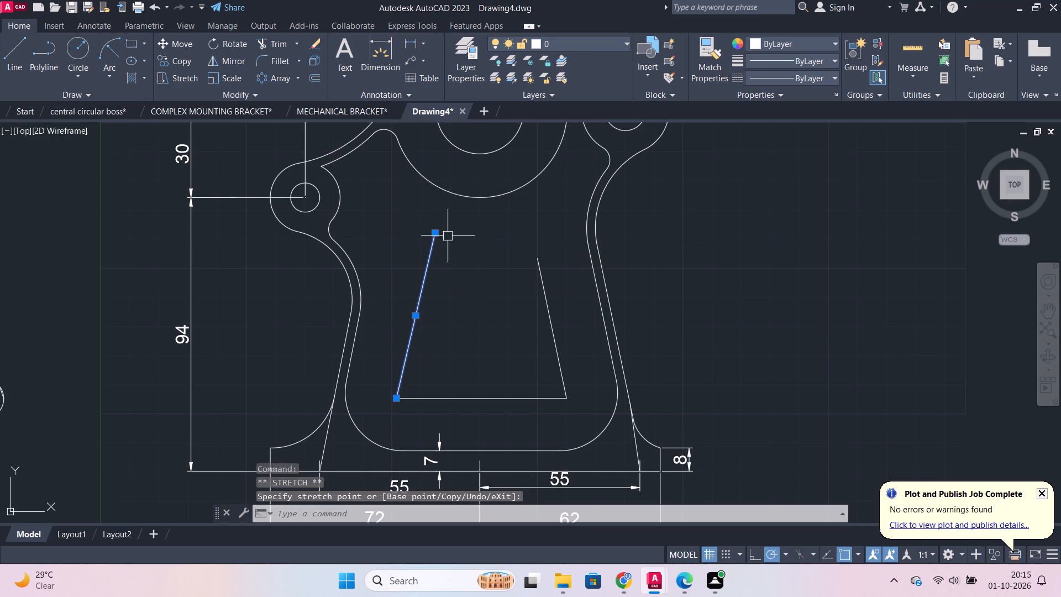
{"action": "key", "text": "Escape"}
{"action": "left_click", "coordinate": [563, 364]}
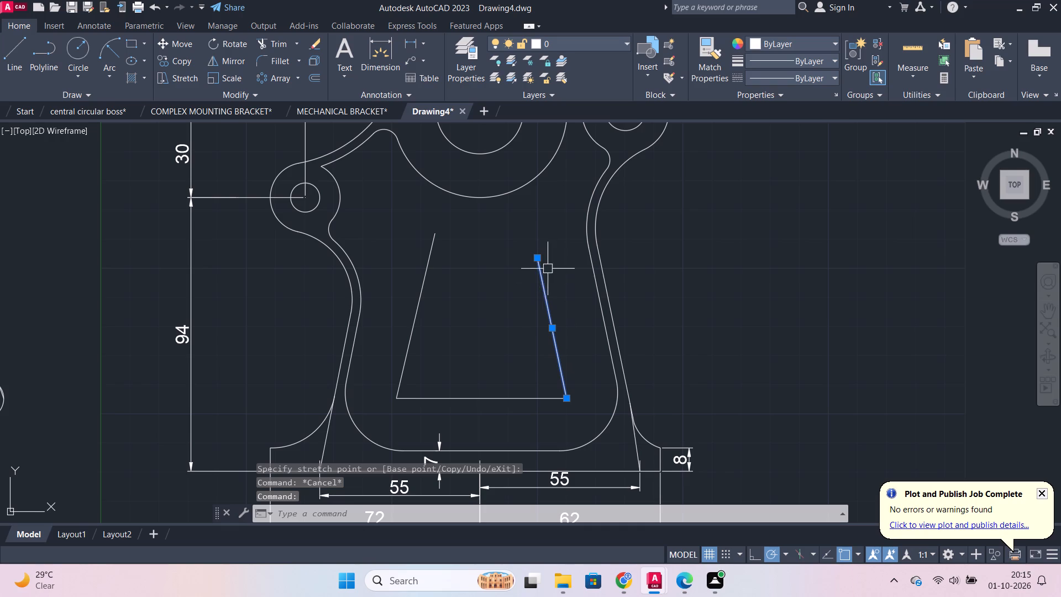
{"action": "left_click", "coordinate": [540, 261]}
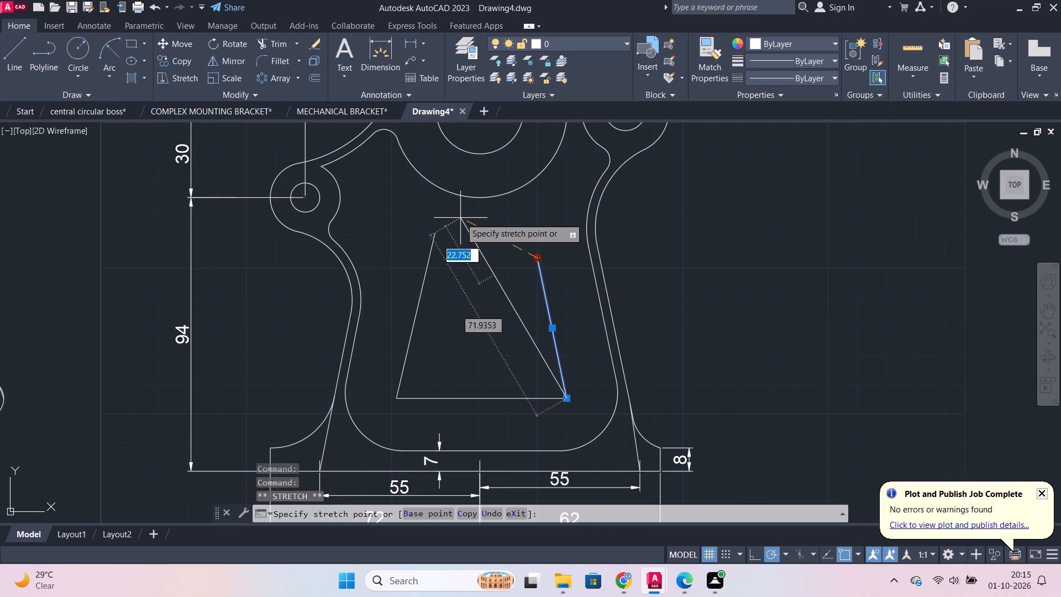
{"action": "left_click", "coordinate": [442, 197]}
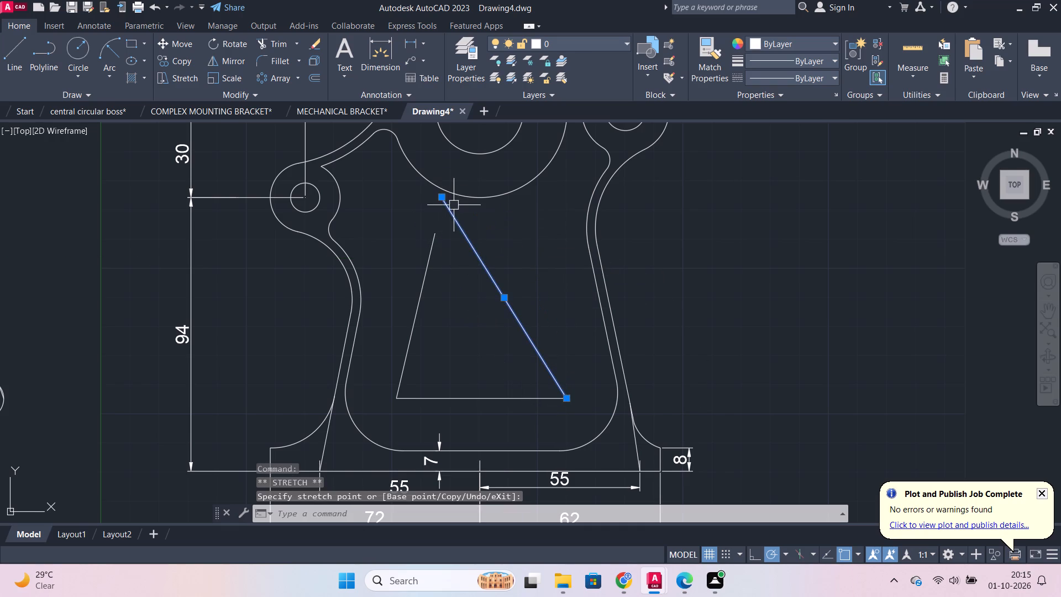
{"action": "key", "text": "Escape"}
{"action": "left_click", "coordinate": [427, 253]}
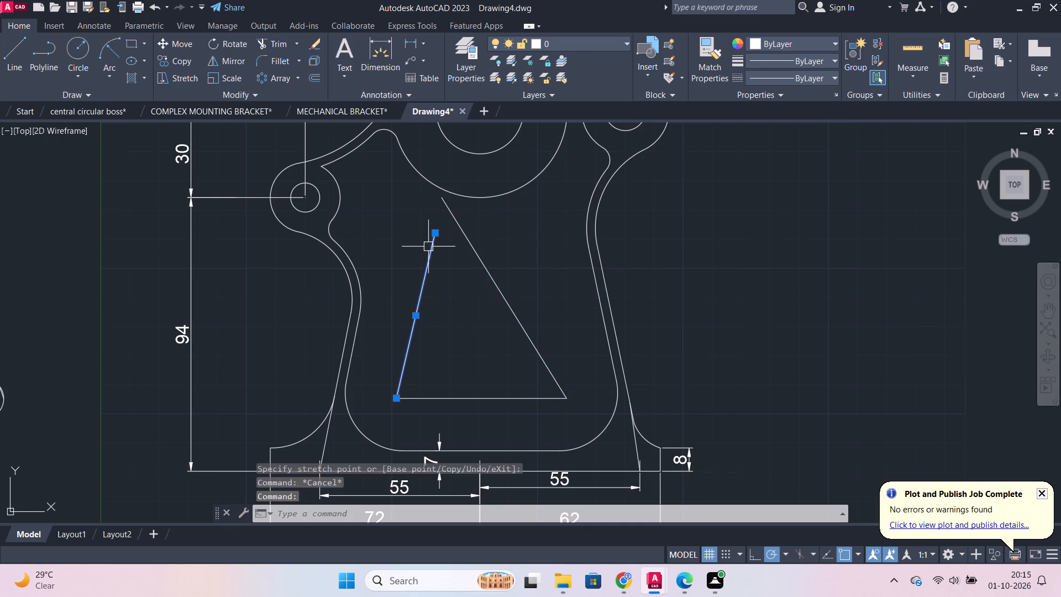
{"action": "left_click", "coordinate": [438, 233]}
{"action": "left_click", "coordinate": [446, 201]}
{"action": "key", "text": "Escape"}
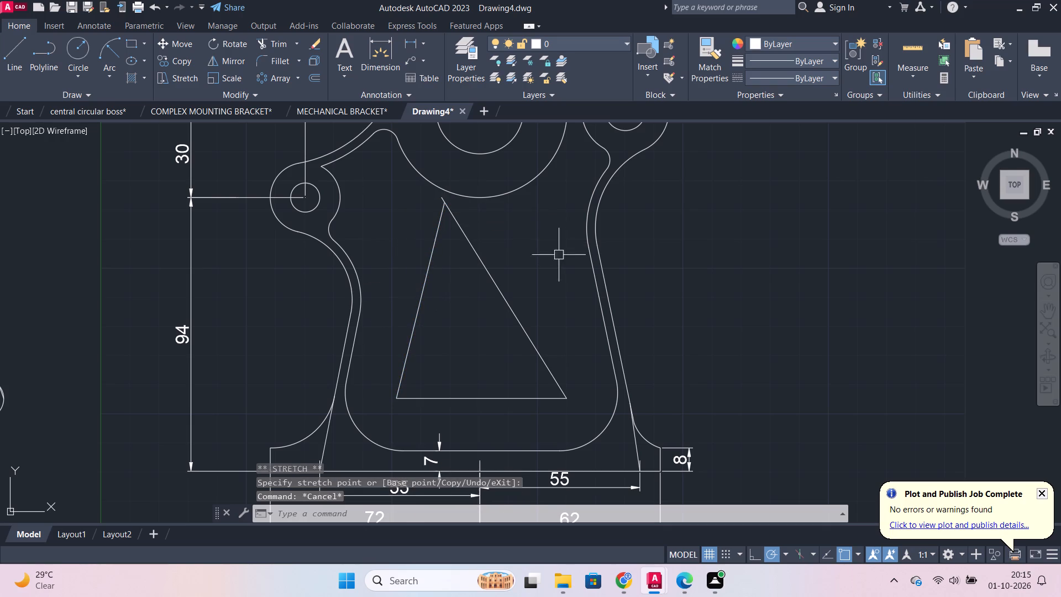
Fillet the top corner of the inner triangle with a radius of 10.
{"action": "key", "text": "f"}
{"action": "key", "text": "Return"}
{"action": "key", "text": "r"}
{"action": "key", "text": "Return"}
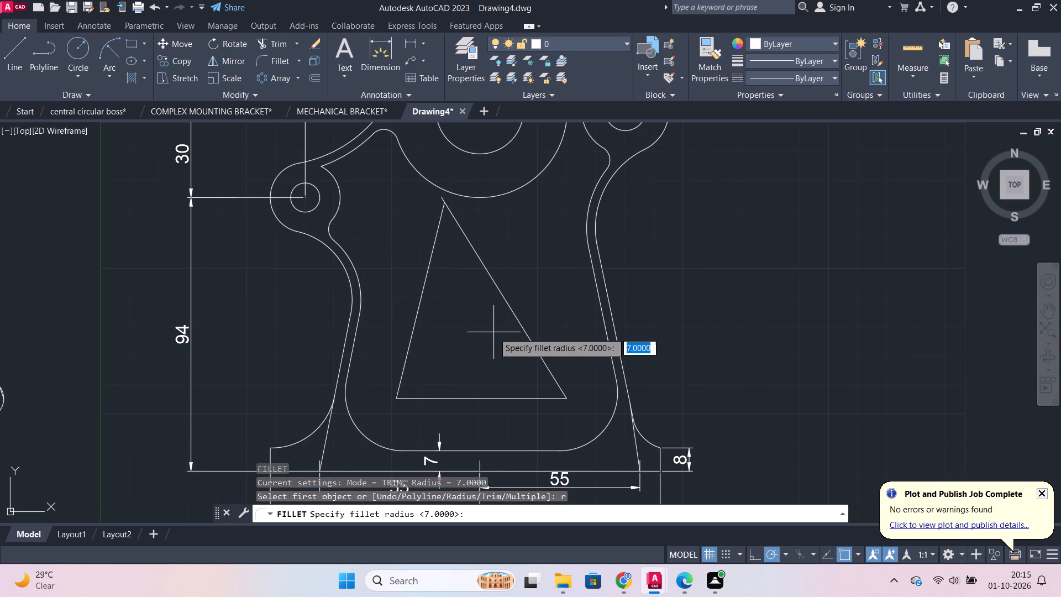
{"action": "type", "text": "10"}
{"action": "key", "text": "Return"}
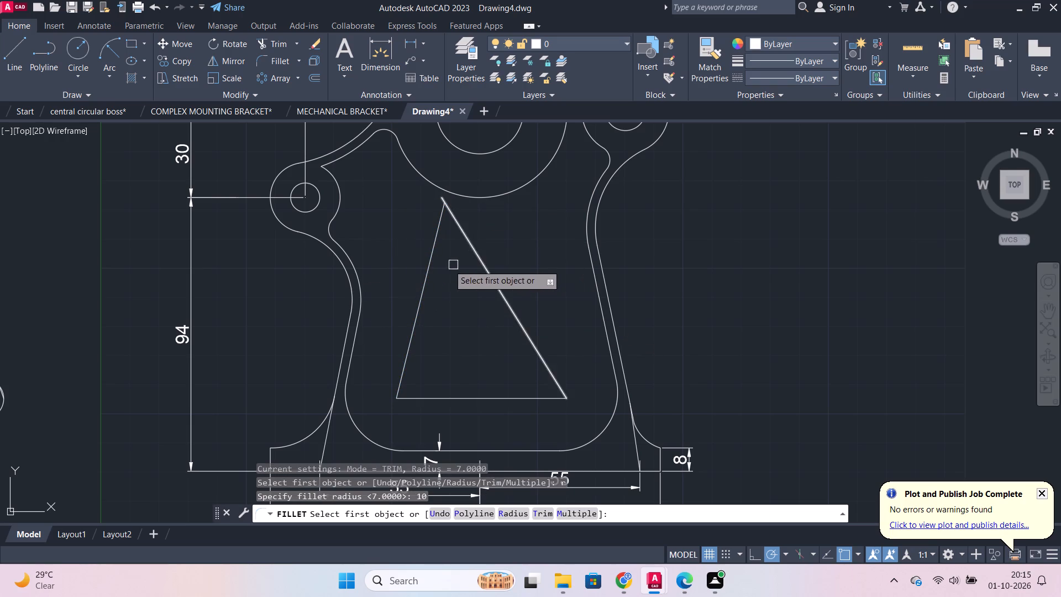
{"action": "left_click", "coordinate": [432, 256]}
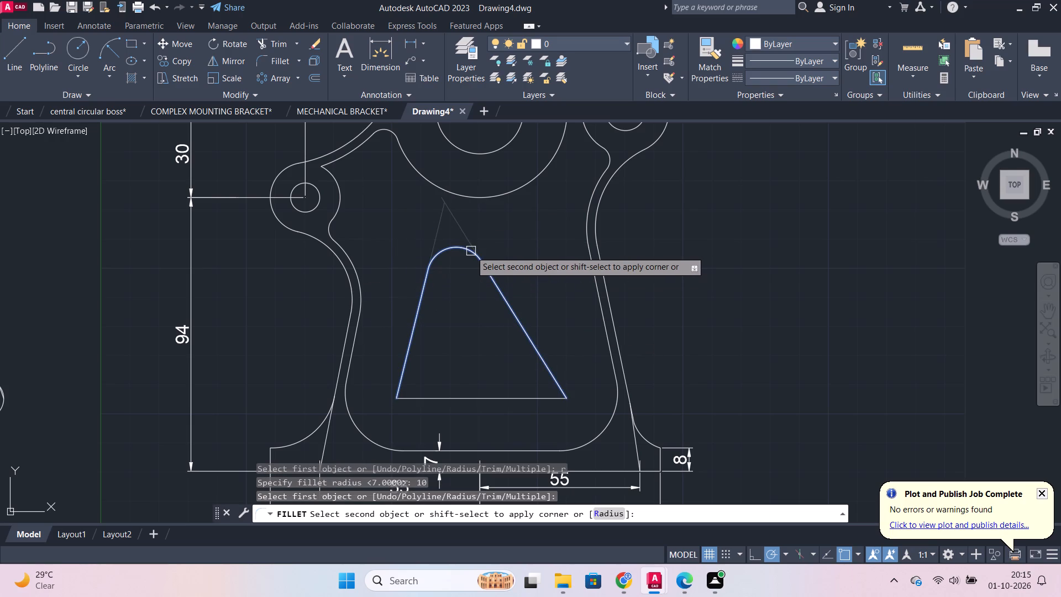
{"action": "left_click", "coordinate": [471, 251]}
{"action": "key", "text": "Escape"}
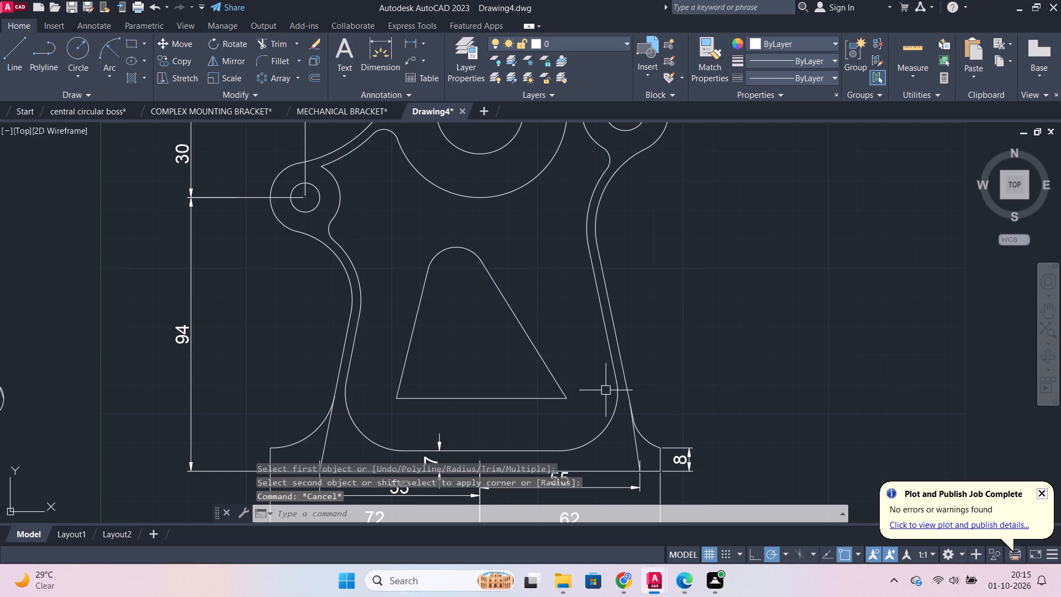
Fillet the two bottom corners of the inner triangle with a radius of 7.
{"action": "key", "text": "f"}
{"action": "key", "text": "Return"}
{"action": "key", "text": "r"}
{"action": "key", "text": "Return"}
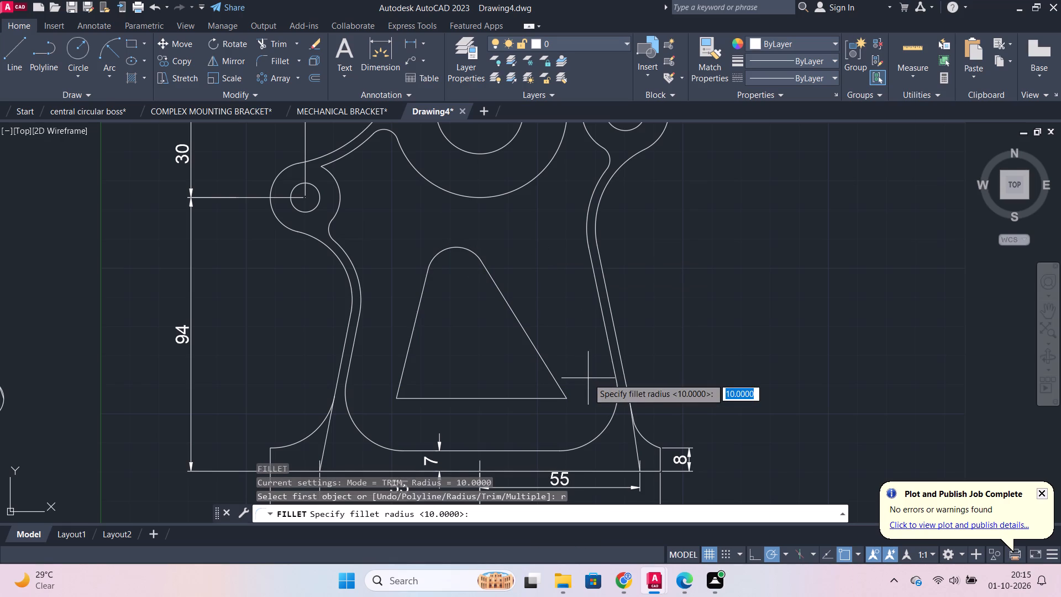
{"action": "key", "text": "7"}
{"action": "key", "text": "Return"}
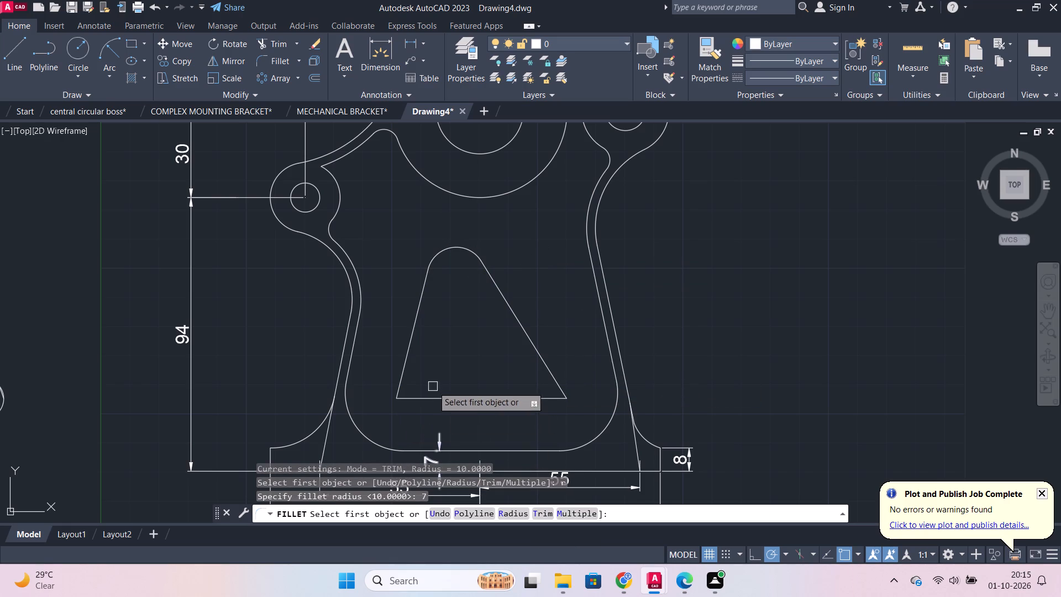
{"action": "left_click", "coordinate": [402, 376]}
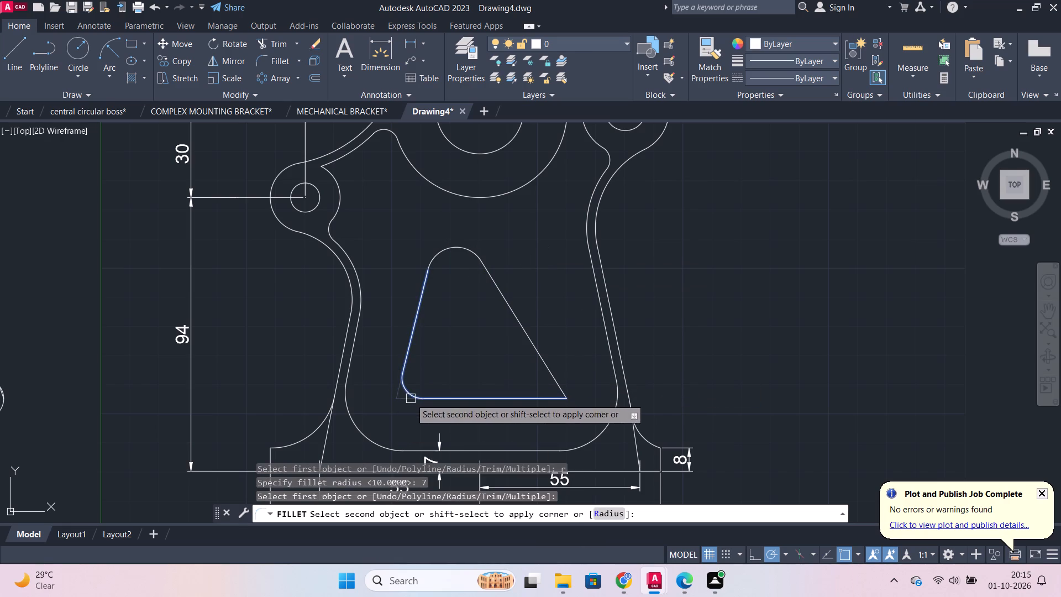
{"action": "left_click", "coordinate": [411, 399]}
{"action": "key", "text": "space"}
{"action": "left_click", "coordinate": [535, 402]}
{"action": "left_click", "coordinate": [558, 375]}
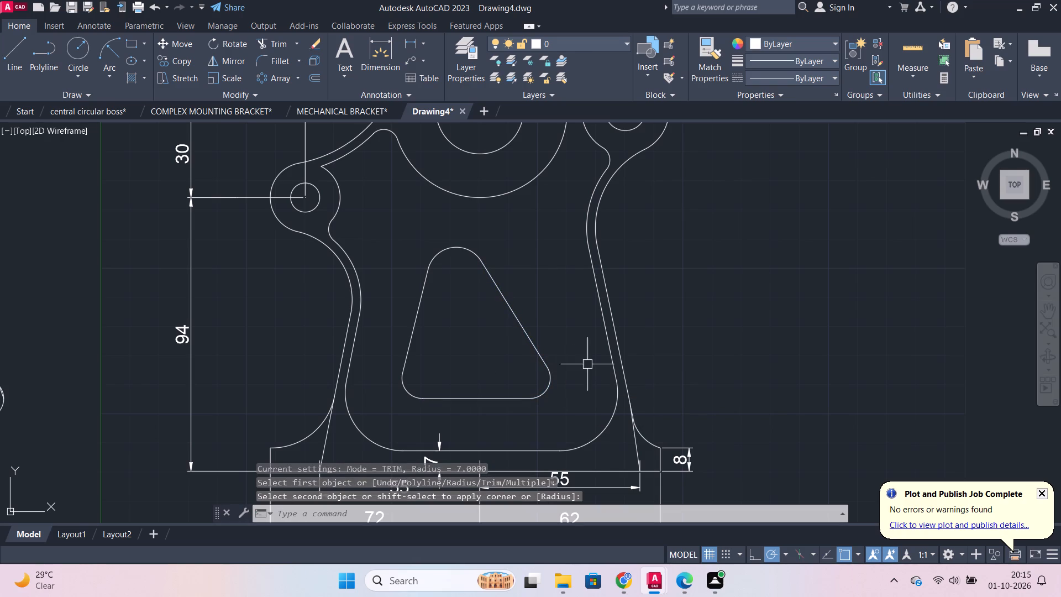
{"action": "scroll", "coordinate": [713, 336], "scroll_direction": "down", "scroll_amount": 2}
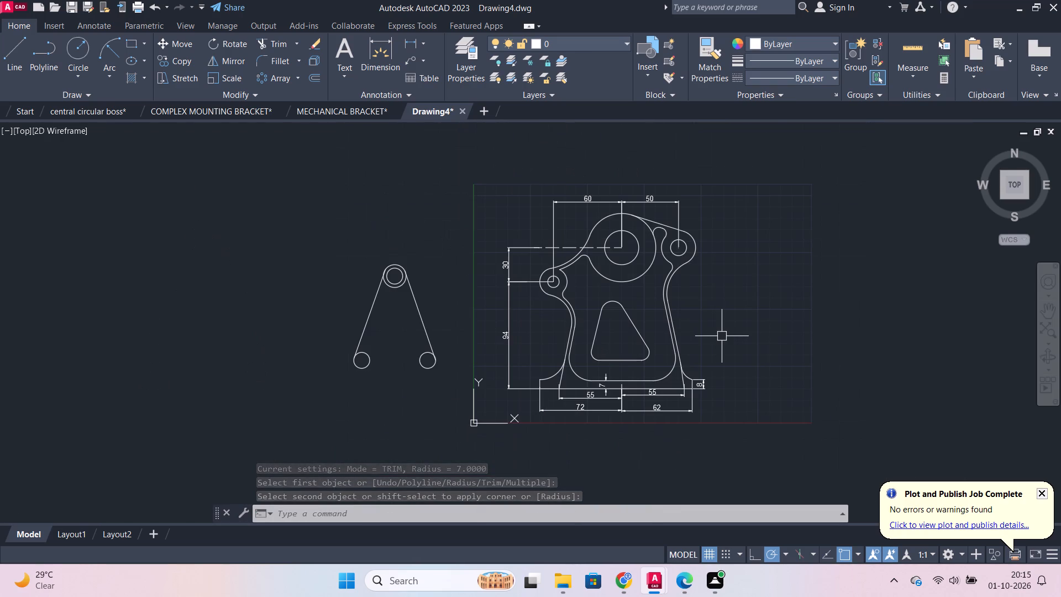
Erase the leftover construction sketch of circles and slanted lines standing beside the part.
{"action": "scroll", "coordinate": [721, 336], "scroll_direction": "up", "scroll_amount": 1}
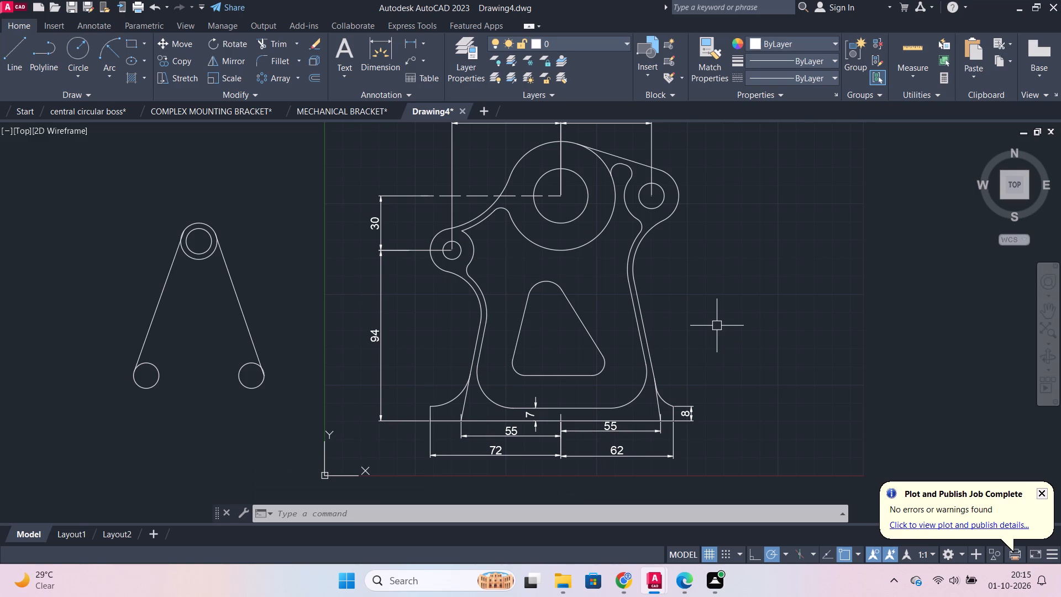
{"action": "scroll", "coordinate": [510, 364], "scroll_direction": "down", "scroll_amount": 2}
{"action": "left_click_drag", "start_coordinate": [323, 277], "coordinate": [358, 307]}
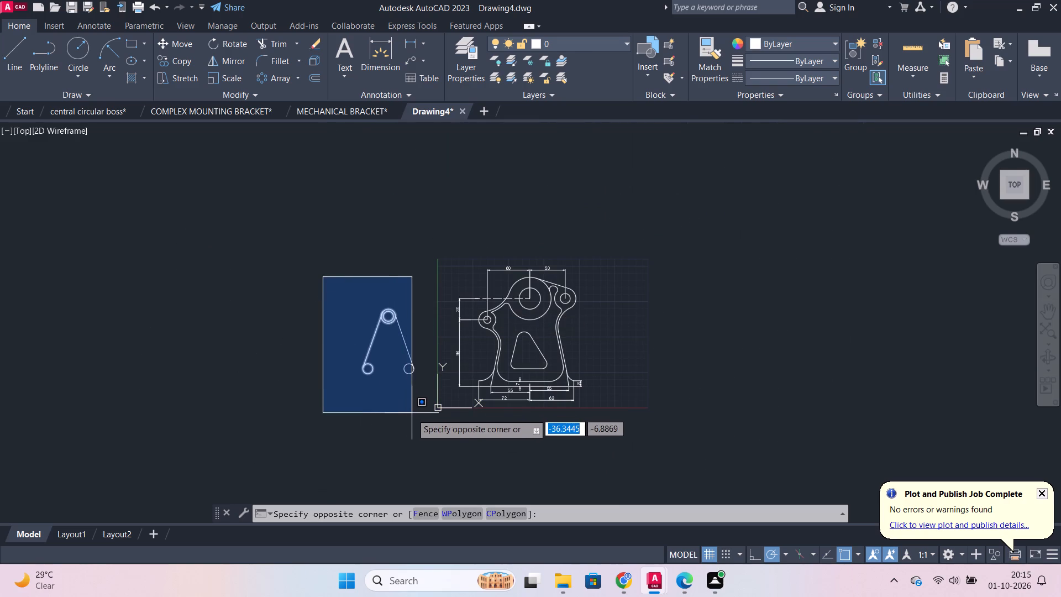
{"action": "left_click", "coordinate": [418, 409]}
{"action": "key", "text": "e"}
{"action": "key", "text": "Return"}
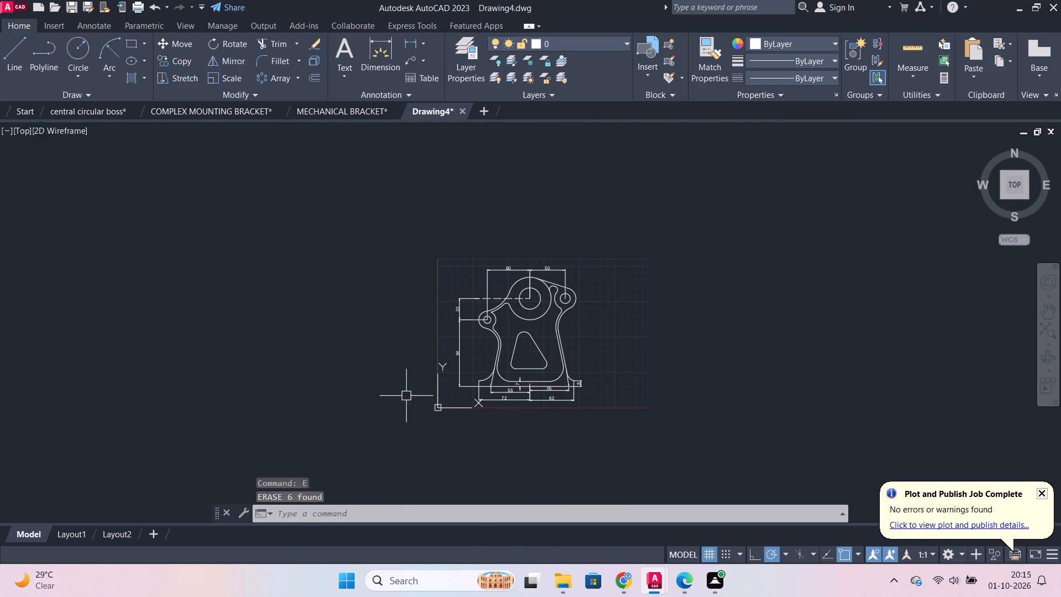
Add diameter dimensions to the large central boss's outer arc and to the hole inside it.
{"action": "scroll", "coordinate": [492, 337], "scroll_direction": "up", "scroll_amount": 2}
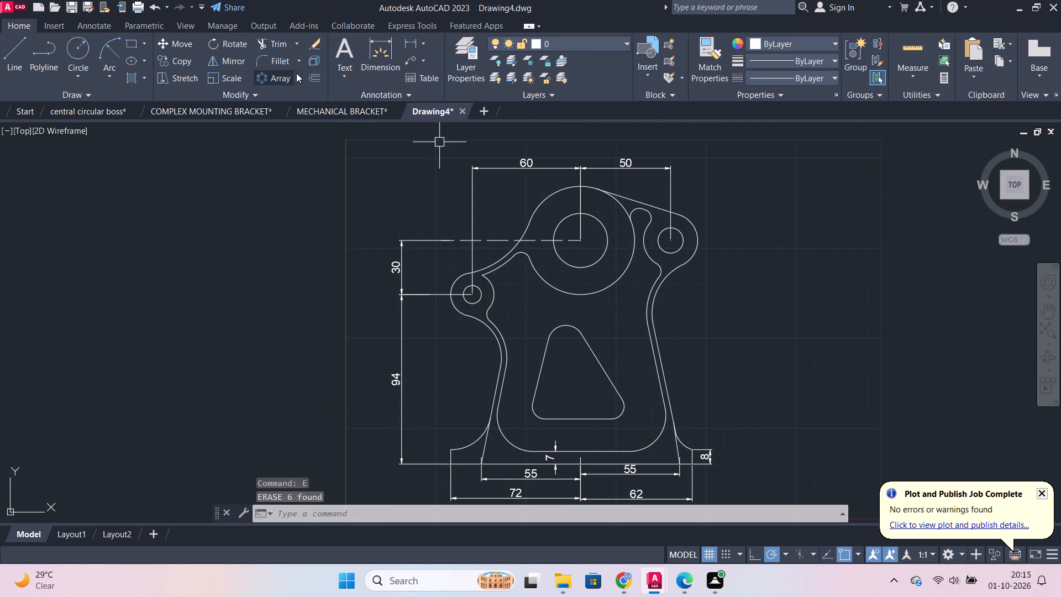
{"action": "left_click", "coordinate": [427, 42]}
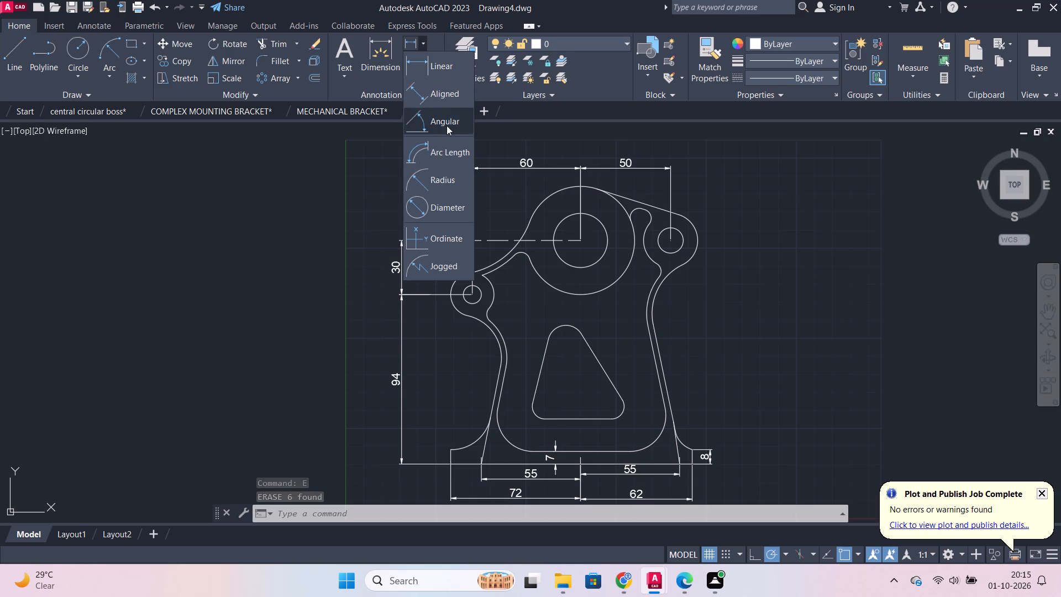
{"action": "left_click", "coordinate": [442, 202]}
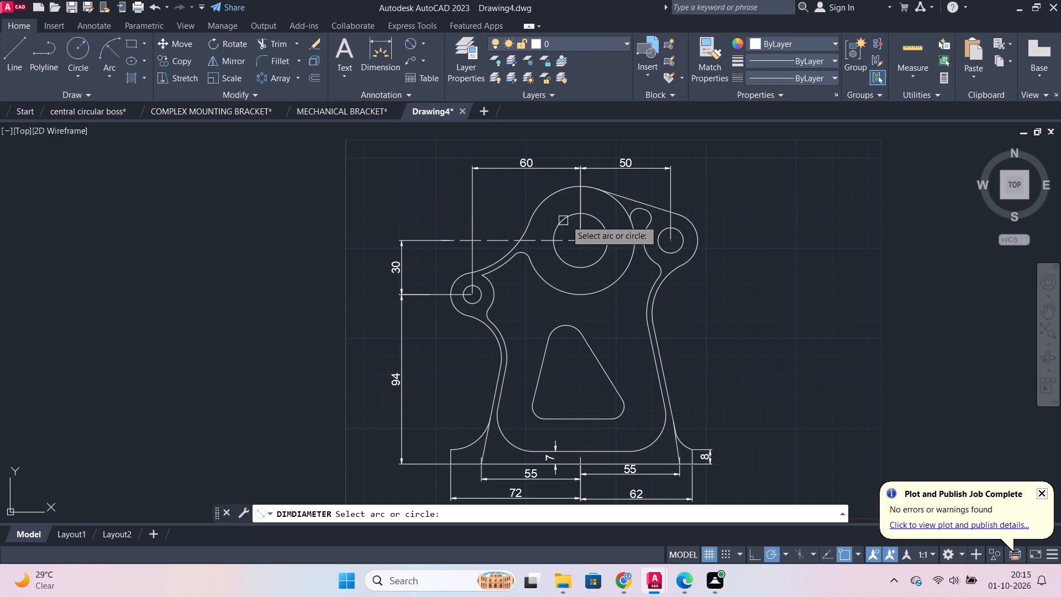
{"action": "scroll", "coordinate": [527, 221], "scroll_direction": "up", "scroll_amount": 2}
{"action": "left_click", "coordinate": [543, 192]}
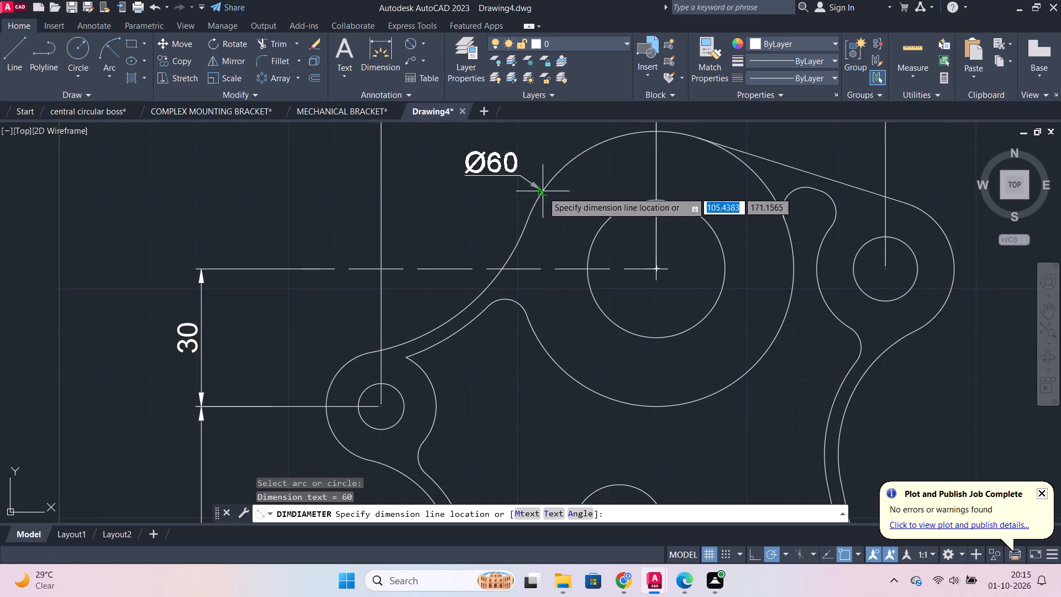
{"action": "left_click", "coordinate": [519, 174]}
{"action": "key", "text": "space"}
{"action": "left_click", "coordinate": [619, 213]}
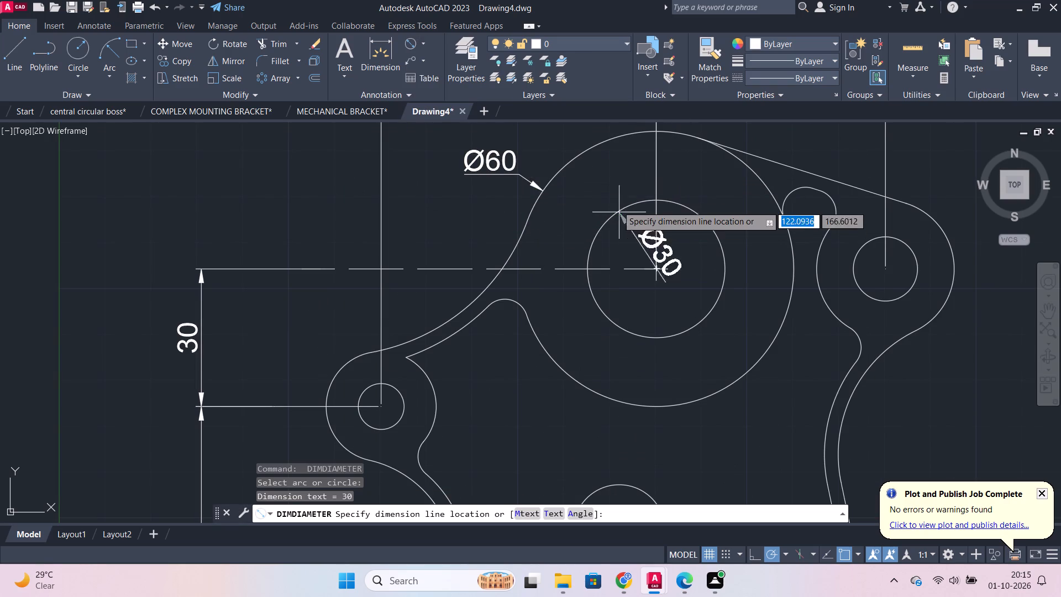
{"action": "scroll", "coordinate": [632, 180], "scroll_direction": "down", "scroll_amount": 1}
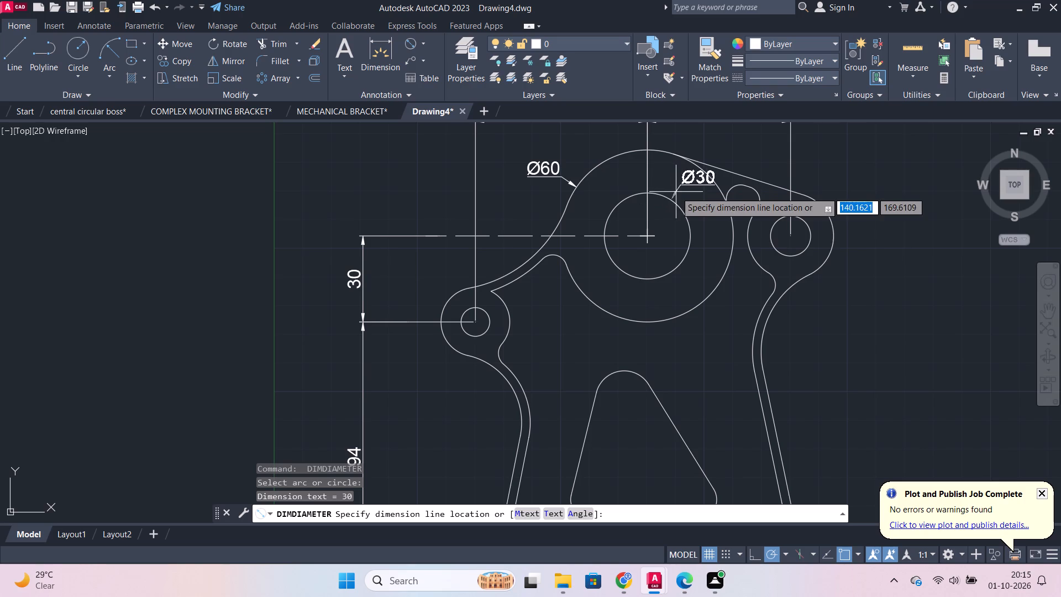
{"action": "left_click", "coordinate": [652, 291]}
Add diameter dimensions to the outer arcs of the right boss and the left boss.
{"action": "middle_click_drag", "start_coordinate": [649, 334], "coordinate": [566, 274]}
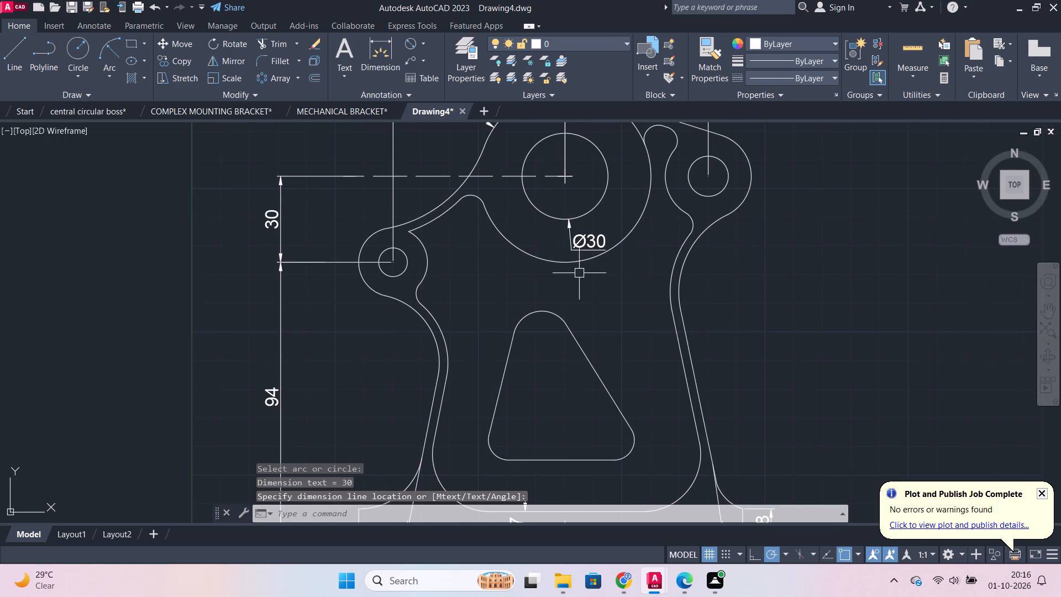
{"action": "key", "text": "space"}
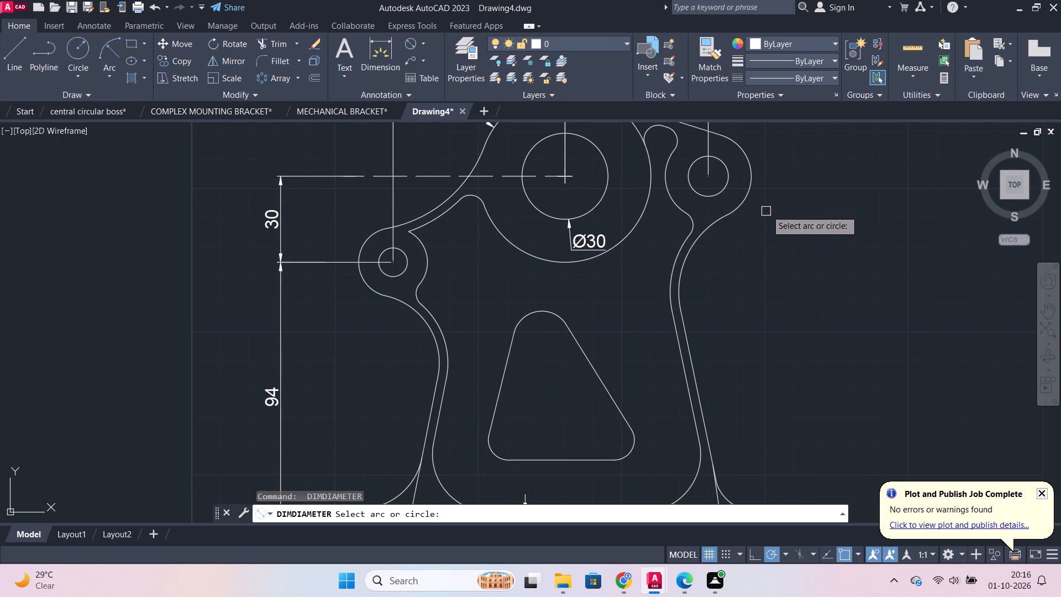
{"action": "left_click", "coordinate": [746, 191]}
{"action": "left_click", "coordinate": [770, 209]}
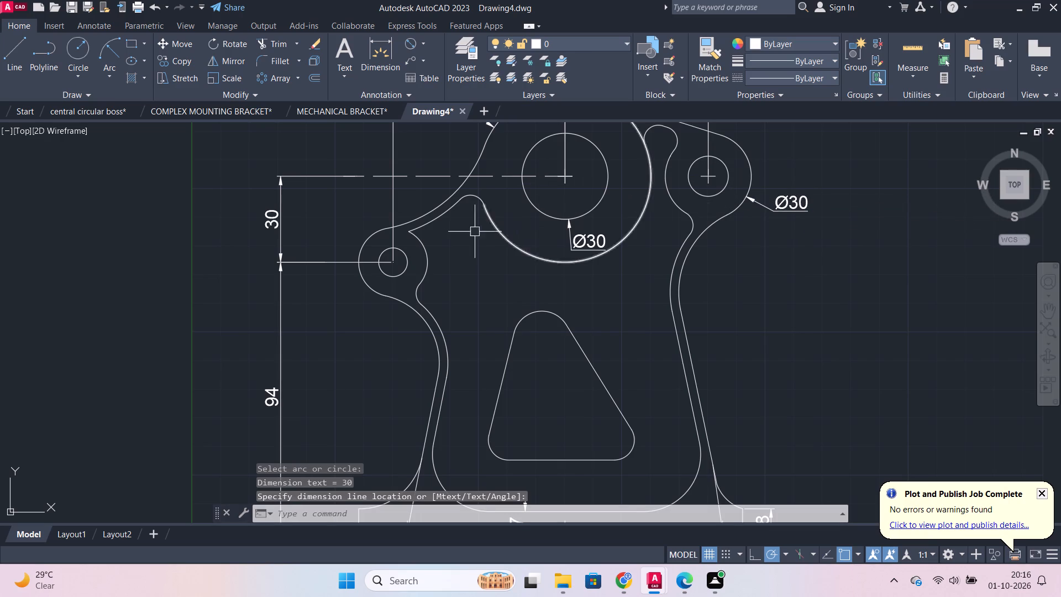
{"action": "key", "text": "space"}
{"action": "left_click", "coordinate": [365, 289]}
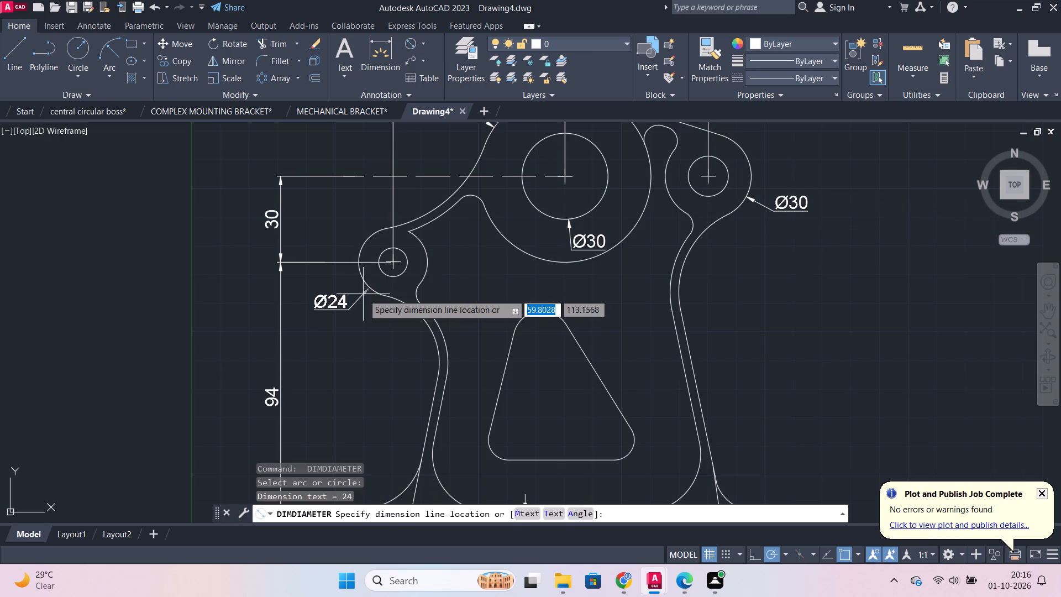
{"action": "left_click", "coordinate": [363, 294]}
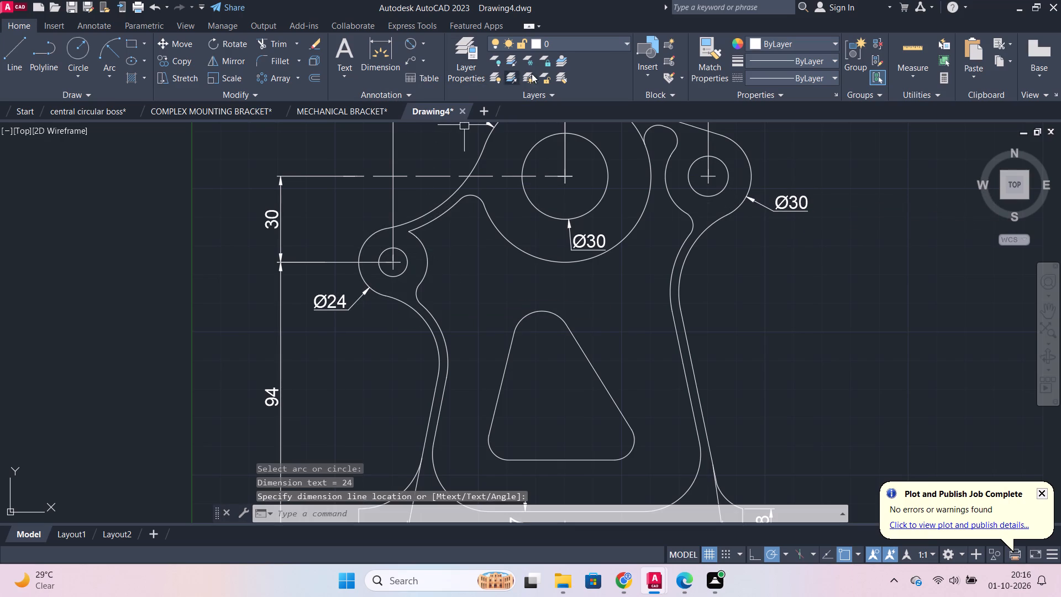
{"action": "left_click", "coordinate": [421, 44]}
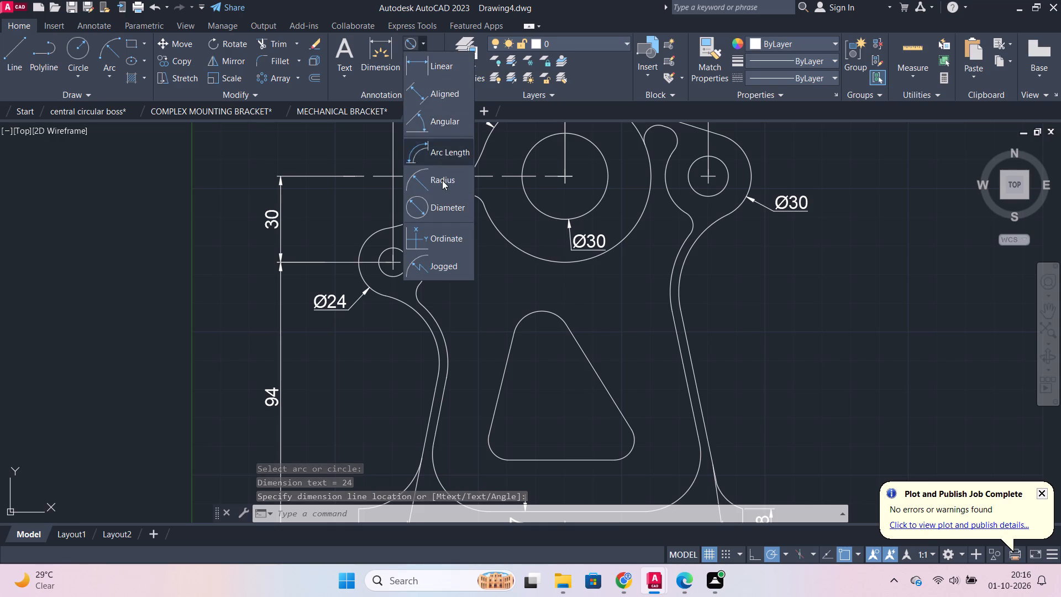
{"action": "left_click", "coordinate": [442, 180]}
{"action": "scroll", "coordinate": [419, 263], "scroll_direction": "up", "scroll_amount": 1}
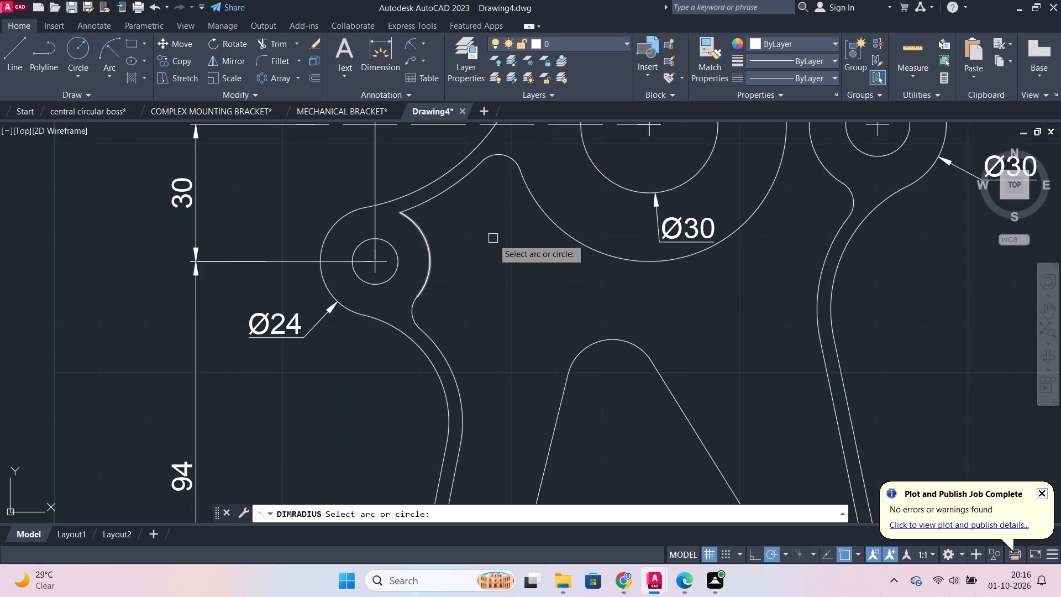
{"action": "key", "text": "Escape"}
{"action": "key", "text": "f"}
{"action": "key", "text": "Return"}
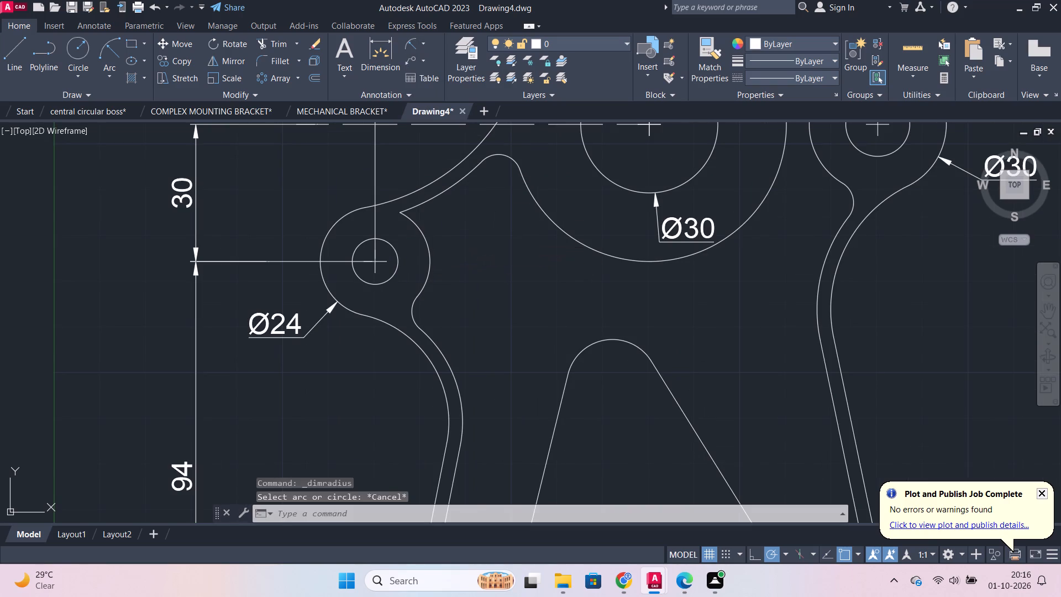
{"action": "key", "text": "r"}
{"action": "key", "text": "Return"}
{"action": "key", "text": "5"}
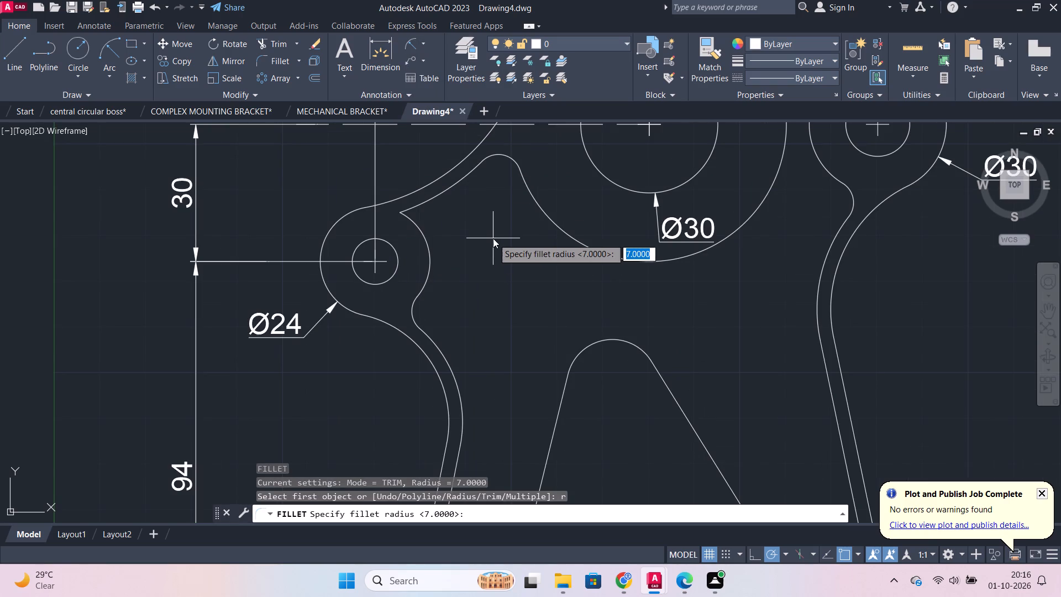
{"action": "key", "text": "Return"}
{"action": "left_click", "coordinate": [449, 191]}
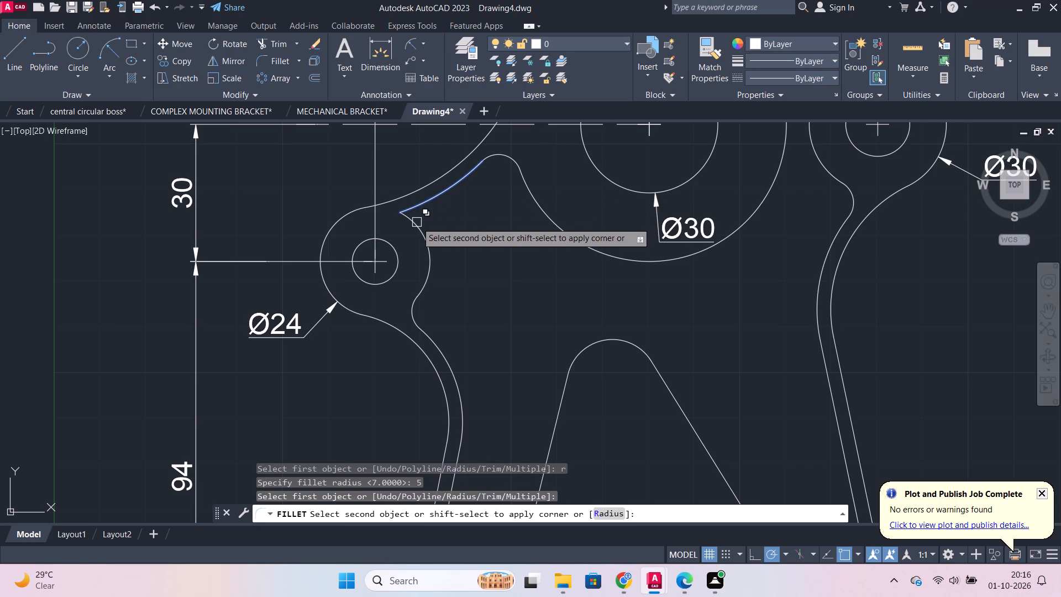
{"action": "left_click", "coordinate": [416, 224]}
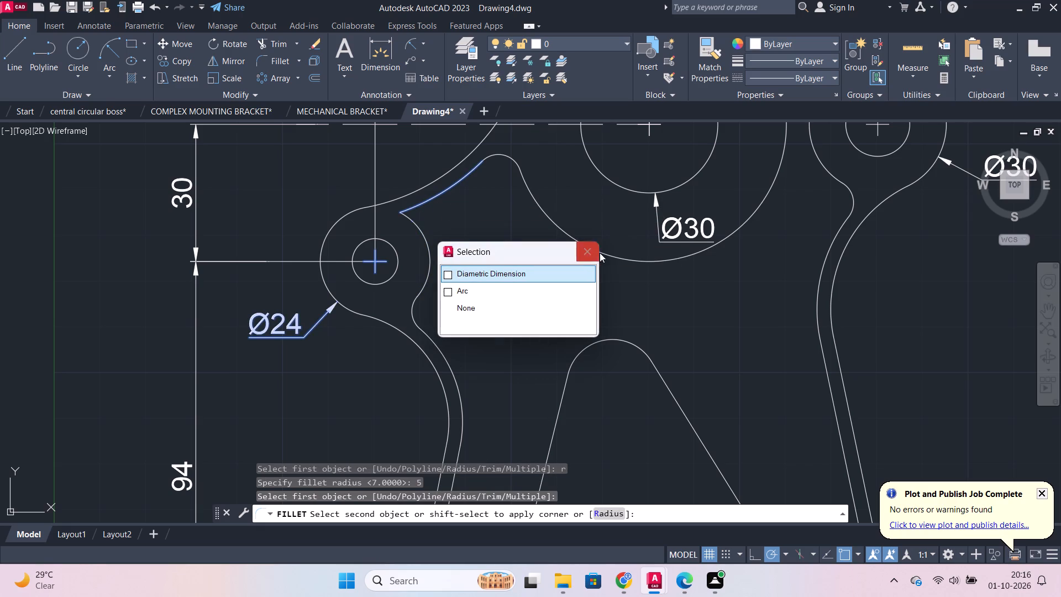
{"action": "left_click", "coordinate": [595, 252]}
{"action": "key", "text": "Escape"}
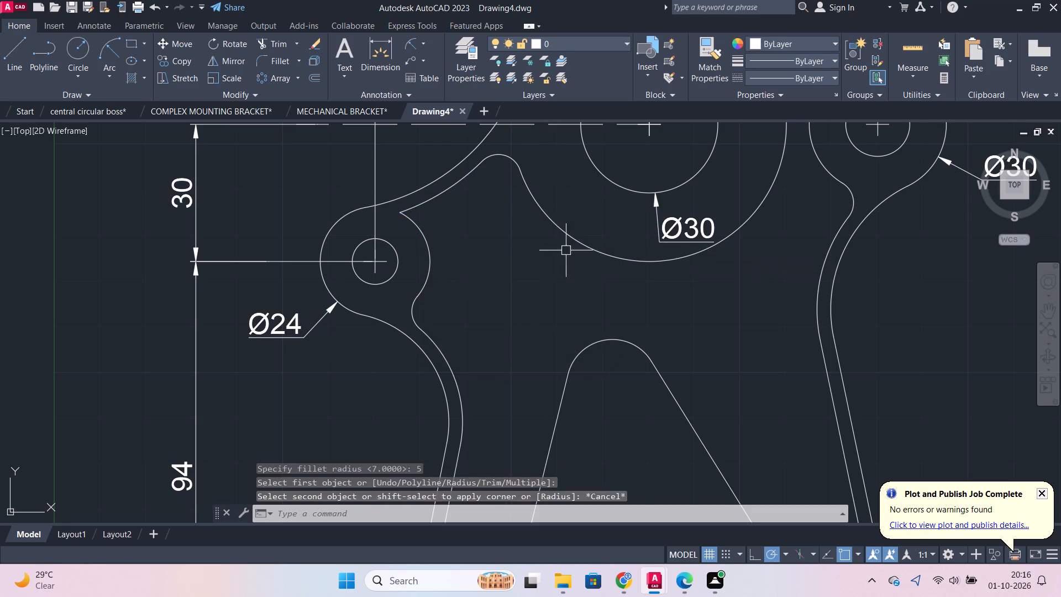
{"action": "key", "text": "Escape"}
Fillet the inner cutout's sharp corner beside the left boss with a radius of 5.
{"action": "key", "text": "f"}
{"action": "key", "text": "Return"}
{"action": "key", "text": "r"}
{"action": "key", "text": "Return"}
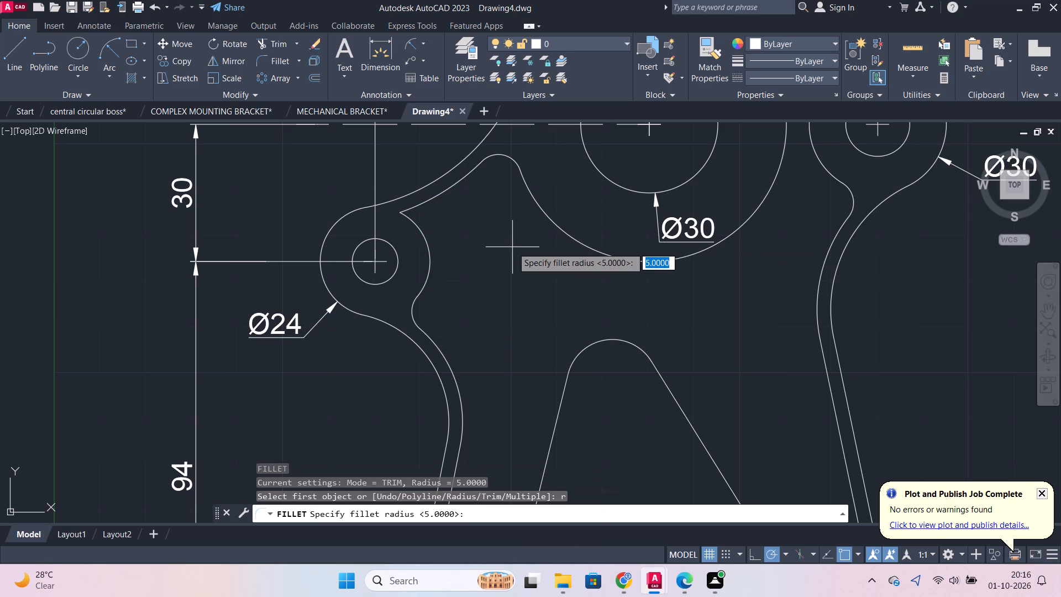
{"action": "key", "text": "5"}
{"action": "key", "text": "Return"}
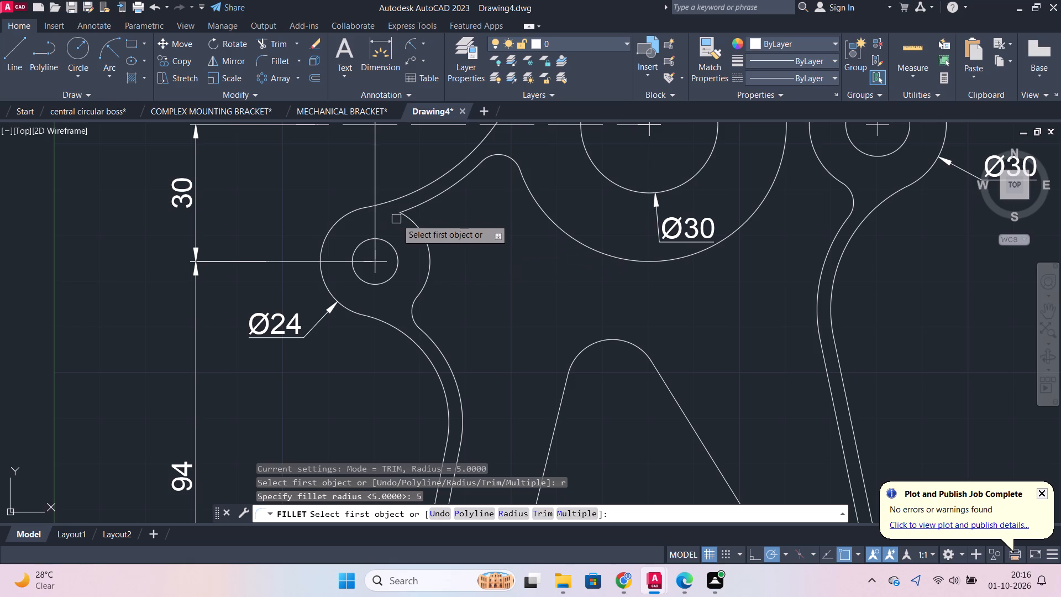
{"action": "left_click", "coordinate": [413, 221]}
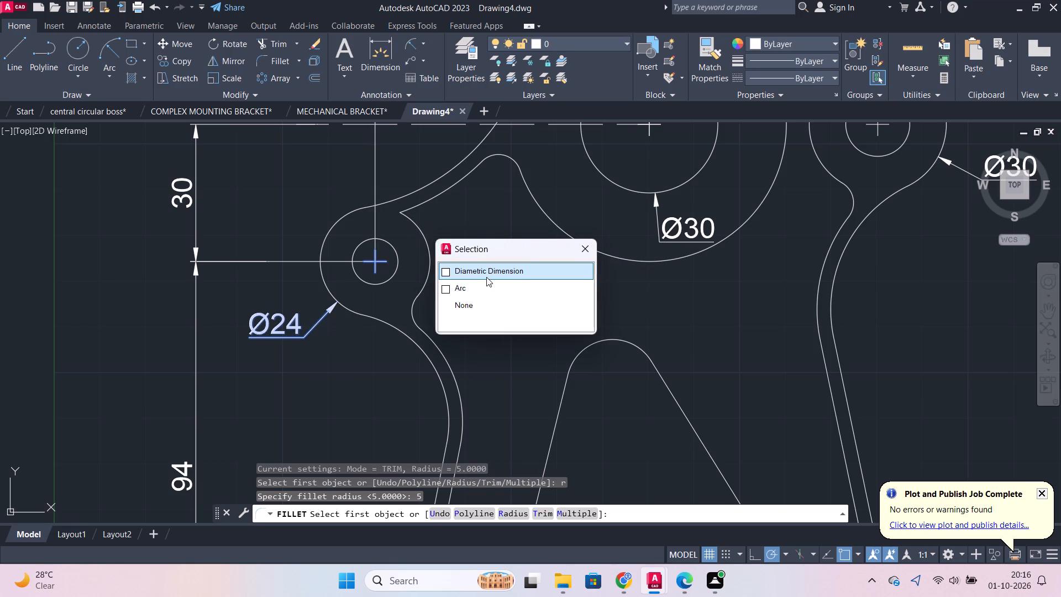
{"action": "left_click", "coordinate": [471, 289]}
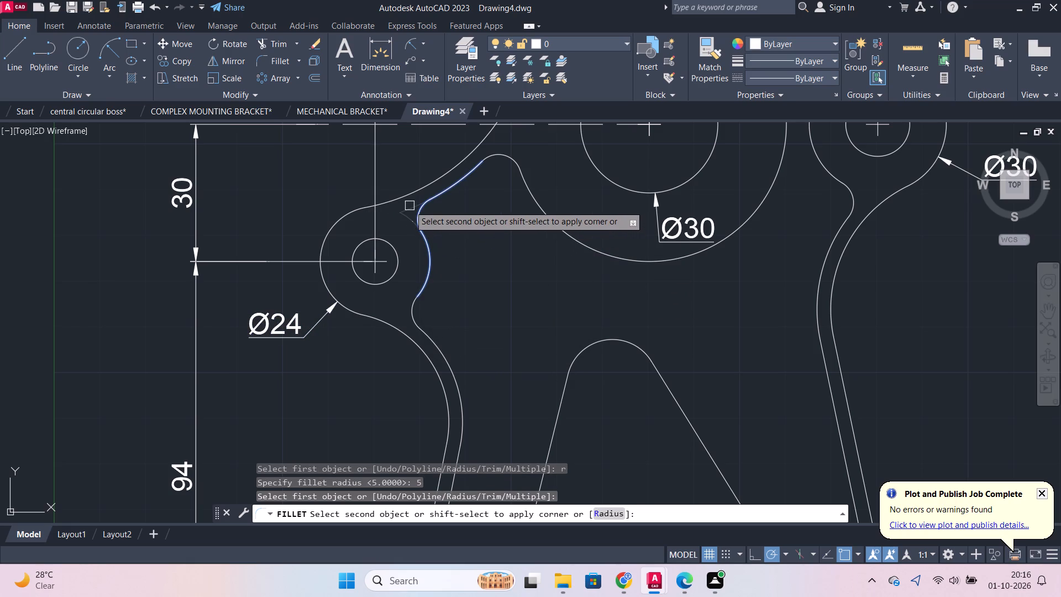
{"action": "left_click", "coordinate": [409, 206]}
{"action": "key", "text": "Escape"}
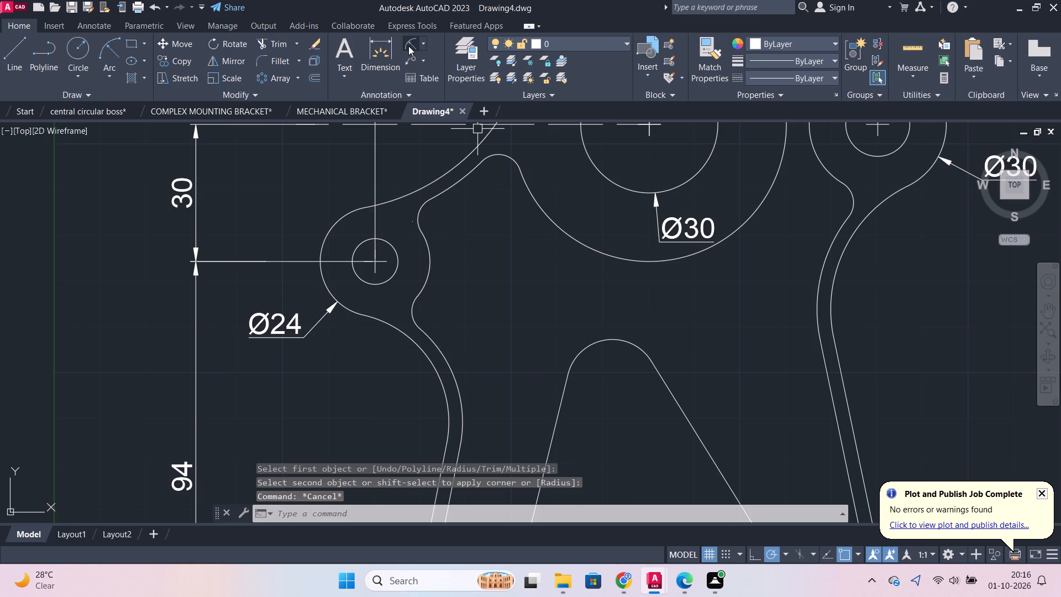
Add radius dimensions to the new cutout fillet and to the outer profile arc just below the left boss.
{"action": "left_click", "coordinate": [408, 43]}
{"action": "left_click", "coordinate": [422, 221]}
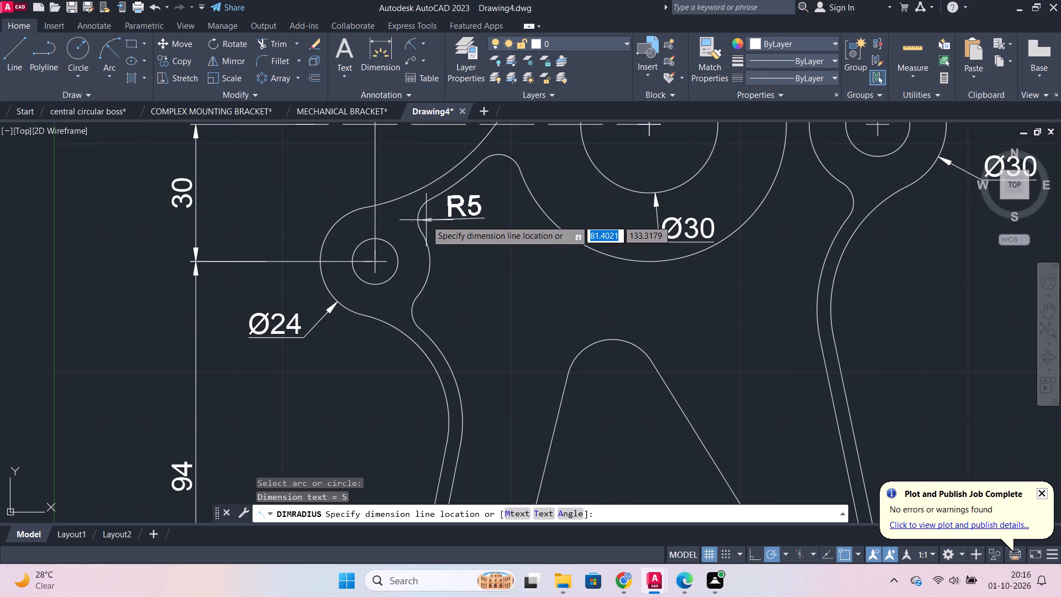
{"action": "left_click", "coordinate": [426, 220]}
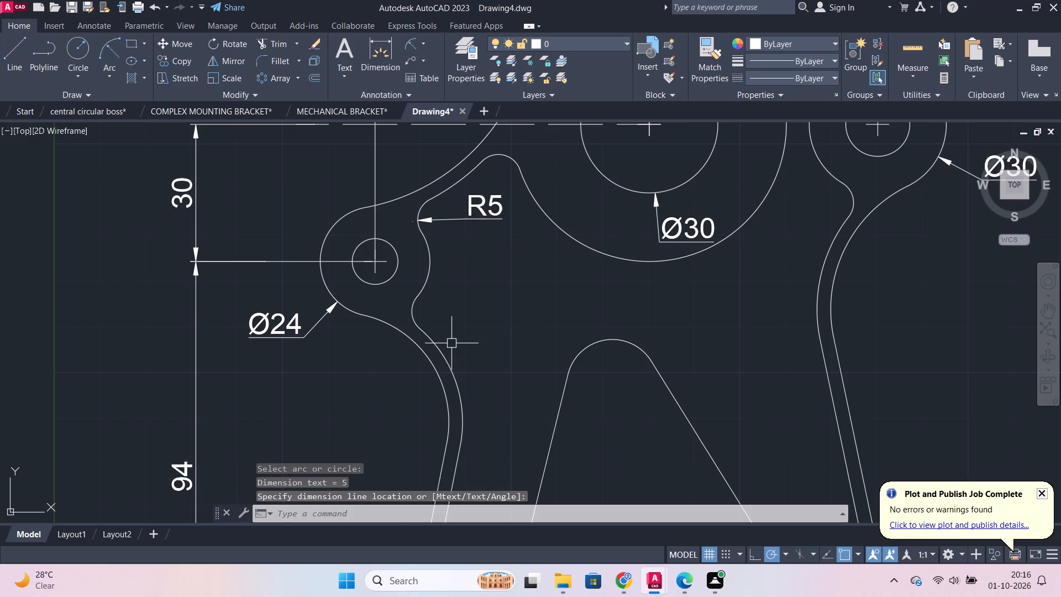
{"action": "key", "text": "space"}
{"action": "left_click", "coordinate": [428, 364]}
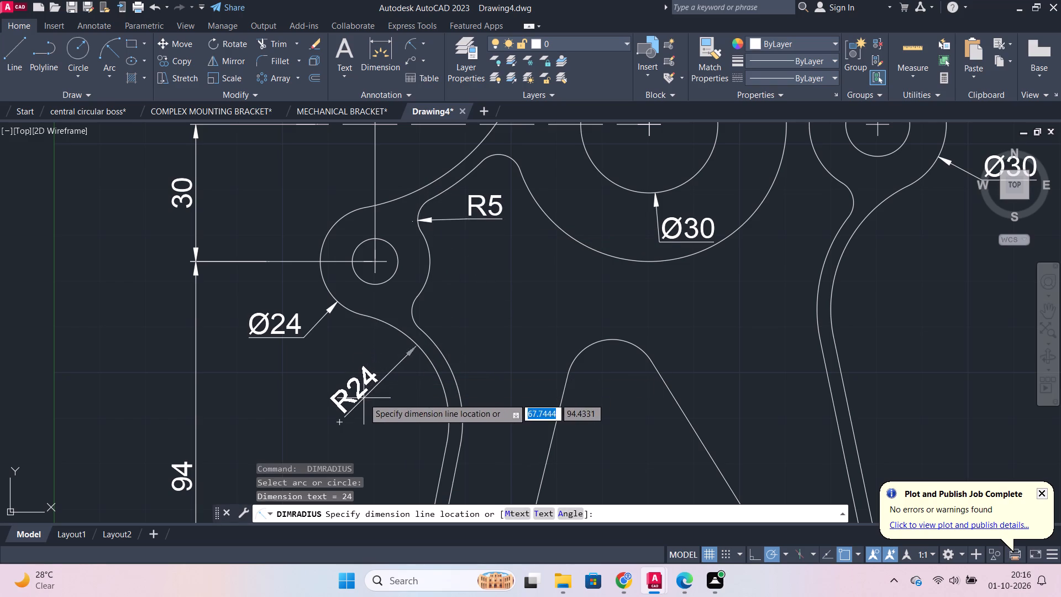
{"action": "left_click", "coordinate": [364, 398]}
Add radius dimensions to the concave outer arcs where the part's left and right sides meet the base.
{"action": "scroll", "coordinate": [475, 331], "scroll_direction": "down", "scroll_amount": 1}
{"action": "middle_click_drag", "start_coordinate": [479, 328], "coordinate": [483, 240]}
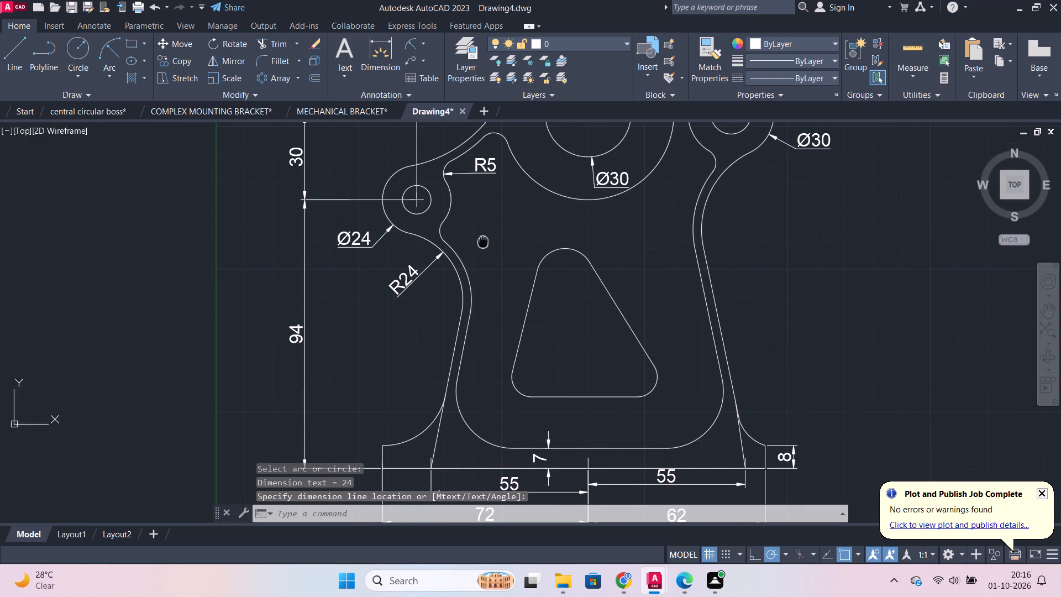
{"action": "key", "text": "space"}
{"action": "left_click", "coordinate": [421, 436]}
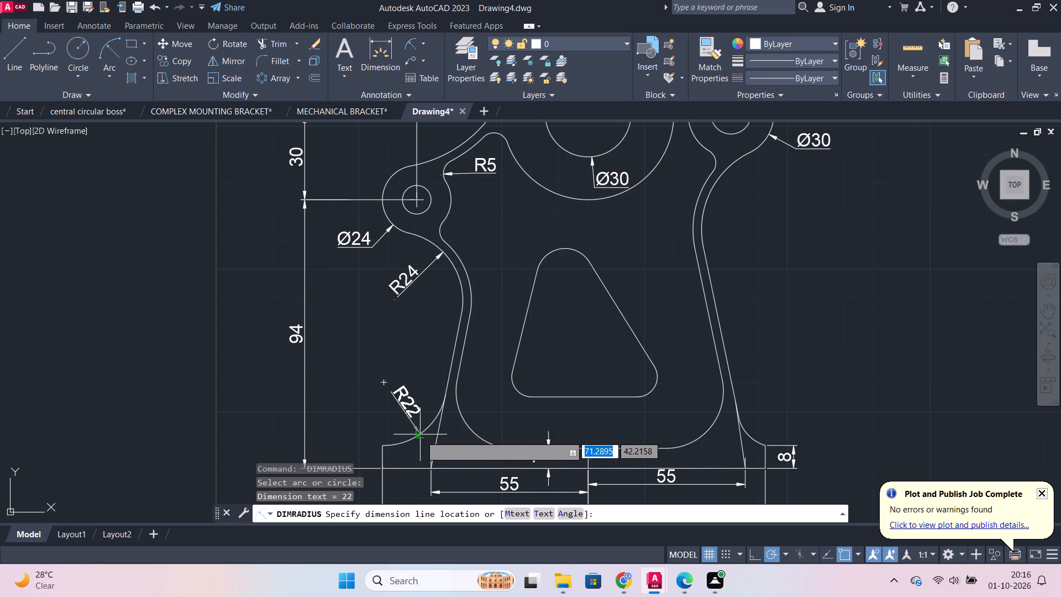
{"action": "scroll", "coordinate": [410, 411], "scroll_direction": "up", "scroll_amount": 1}
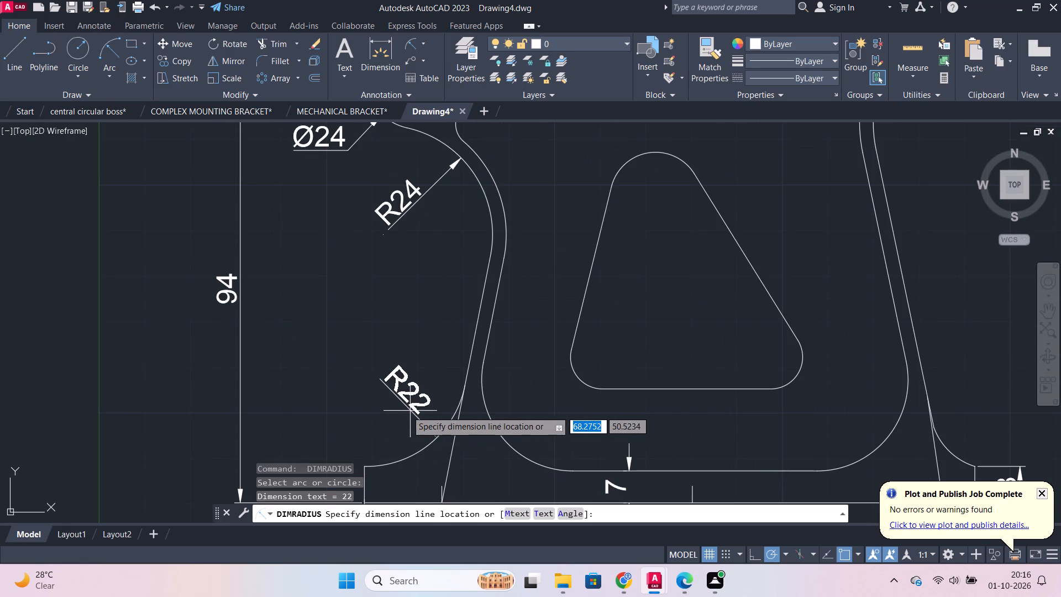
{"action": "left_click", "coordinate": [388, 373]}
{"action": "scroll", "coordinate": [510, 343], "scroll_direction": "down", "scroll_amount": 1}
{"action": "middle_click_drag", "start_coordinate": [517, 342], "coordinate": [489, 213]}
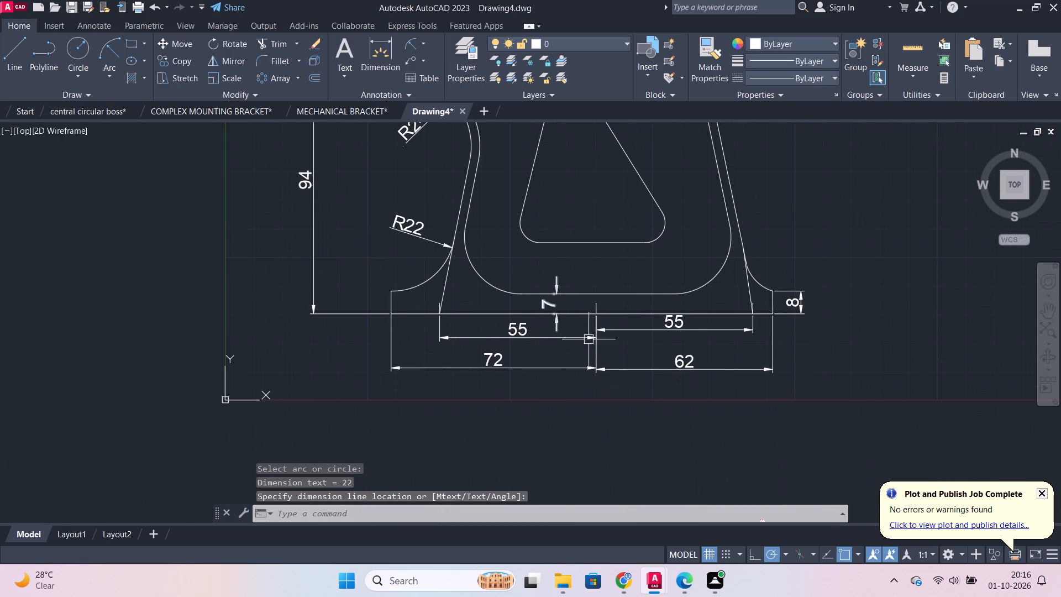
{"action": "middle_click_drag", "start_coordinate": [832, 241], "coordinate": [633, 313]}
{"action": "key", "text": "space"}
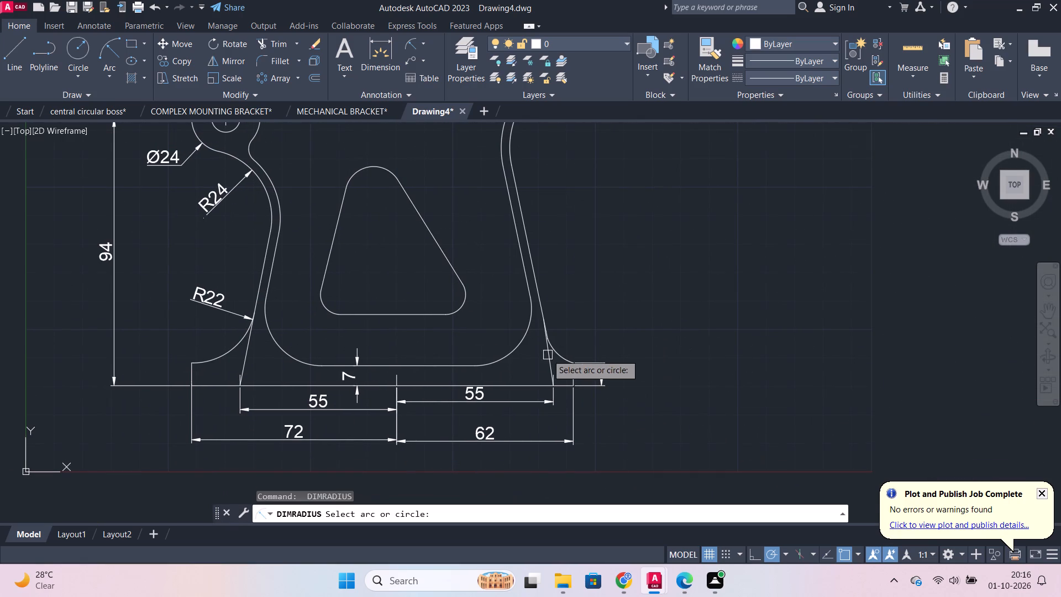
{"action": "left_click", "coordinate": [555, 353]}
{"action": "left_click", "coordinate": [564, 345]}
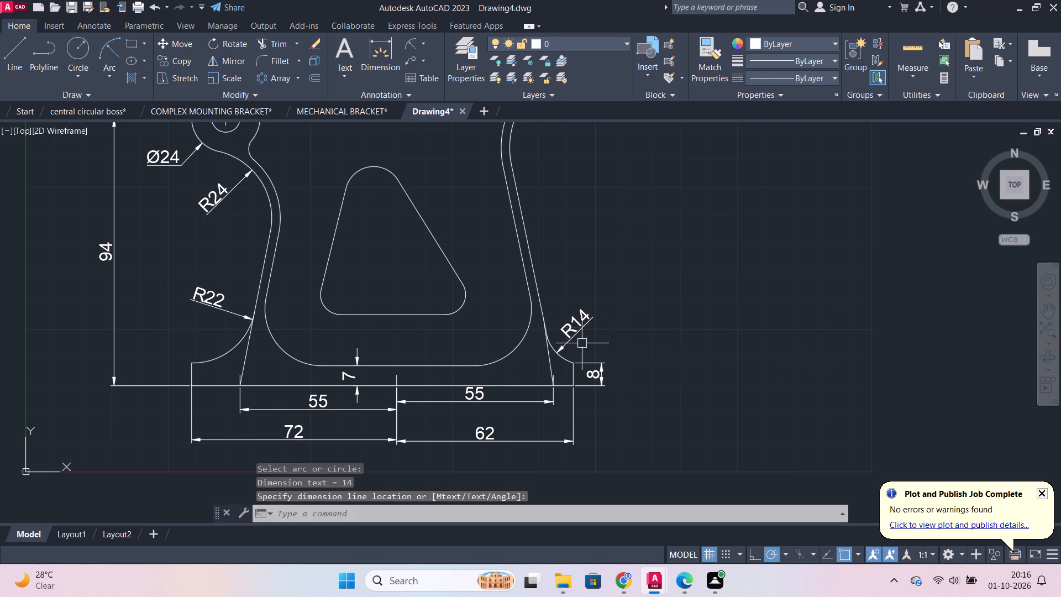
Add radius dimensions to the three rounded corners of the inner triangle.
{"action": "middle_click_drag", "start_coordinate": [574, 271], "coordinate": [591, 311]}
{"action": "key", "text": "space"}
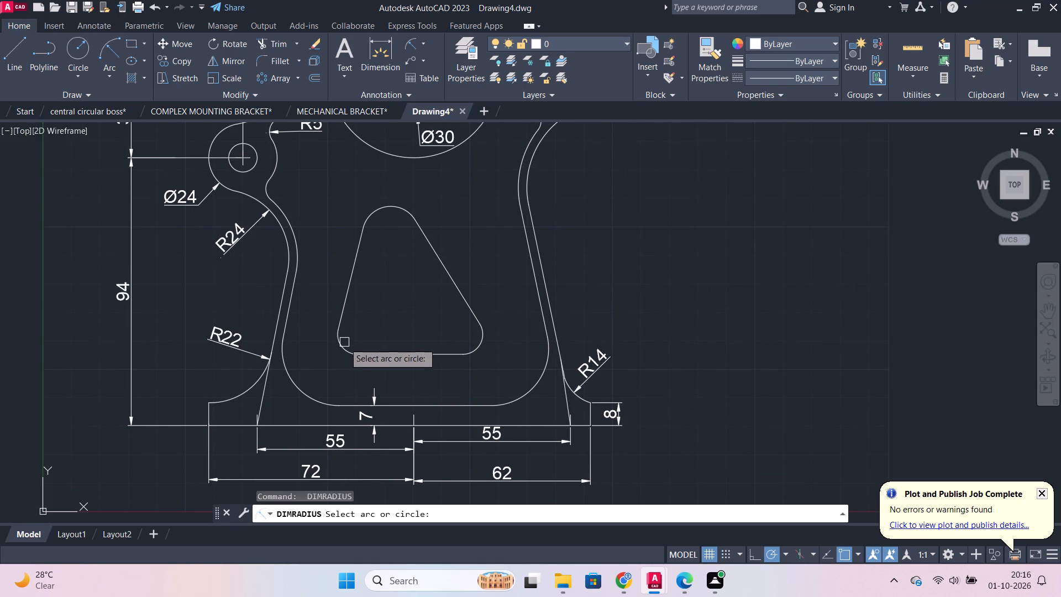
{"action": "left_click", "coordinate": [344, 348]}
{"action": "left_click", "coordinate": [349, 342]}
{"action": "key", "text": "space"}
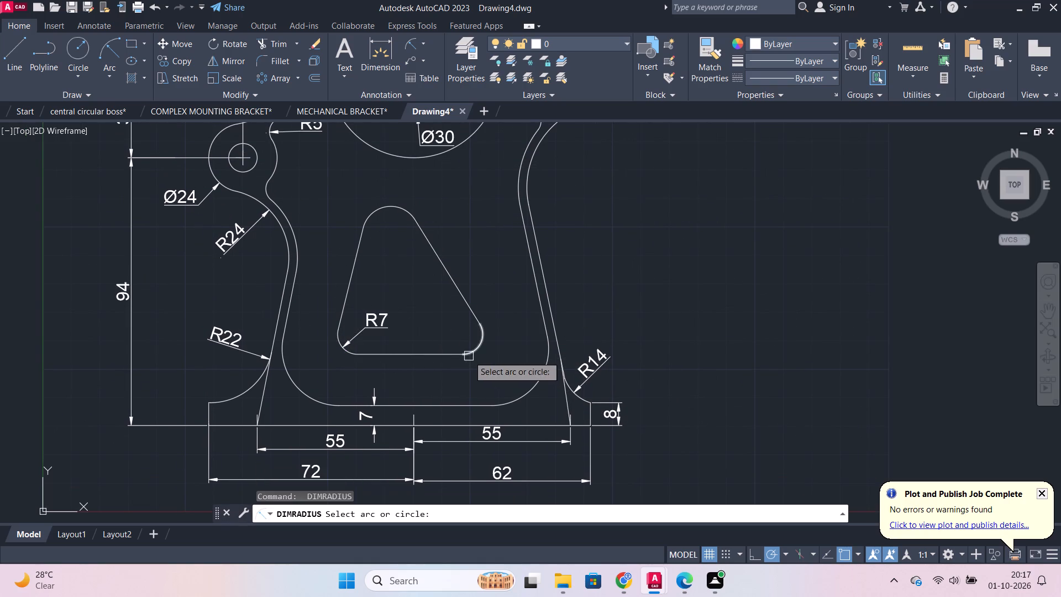
{"action": "left_click", "coordinate": [472, 355]}
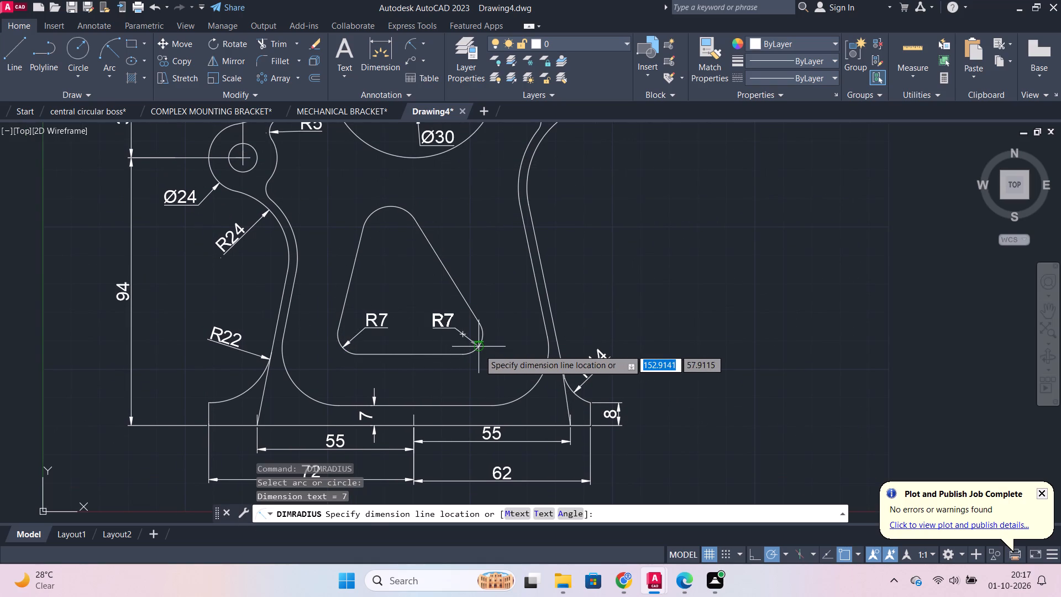
{"action": "left_click", "coordinate": [479, 349]}
{"action": "key", "text": "space"}
{"action": "left_click", "coordinate": [393, 210]}
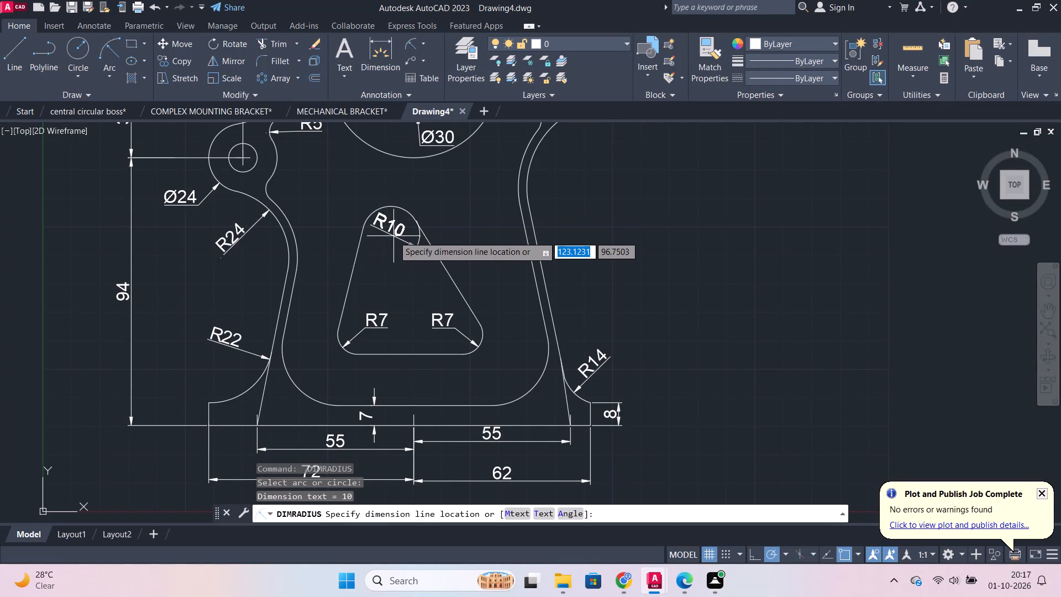
{"action": "left_click", "coordinate": [405, 219]}
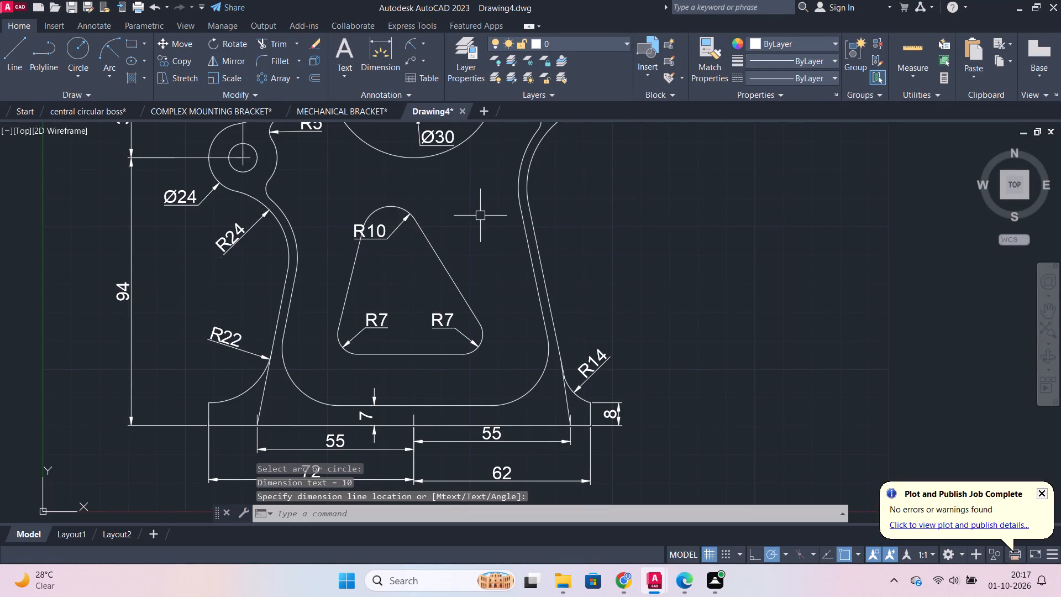
Add a radius dimension to the cutout's upper rounded corner between the central circle and the right boss.
{"action": "middle_click_drag", "start_coordinate": [468, 228], "coordinate": [534, 344]}
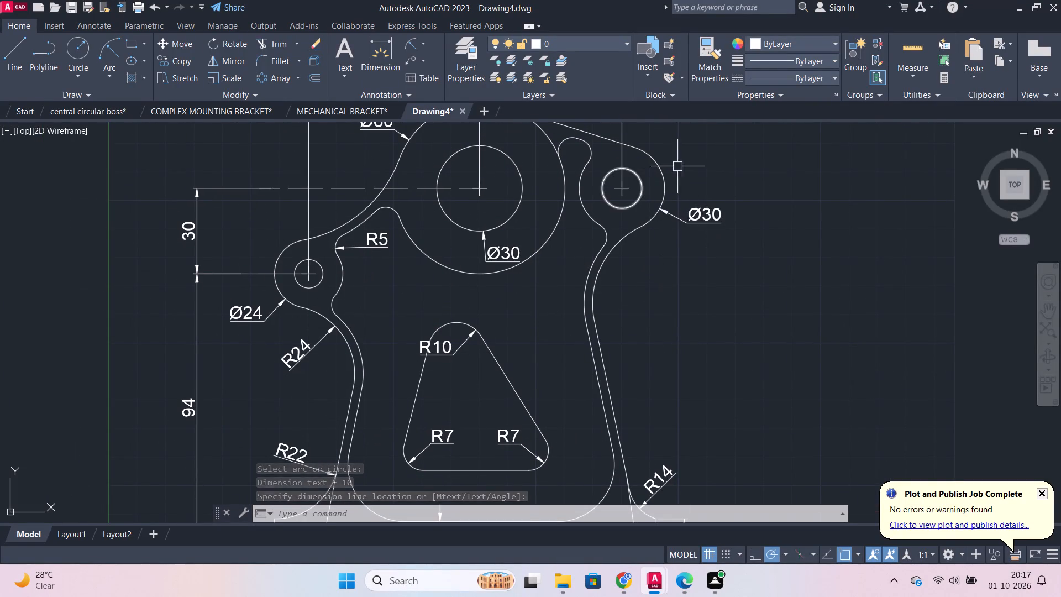
{"action": "middle_click_drag", "start_coordinate": [673, 215], "coordinate": [649, 307]}
{"action": "scroll", "coordinate": [593, 227], "scroll_direction": "up", "scroll_amount": 2}
{"action": "key", "text": "space"}
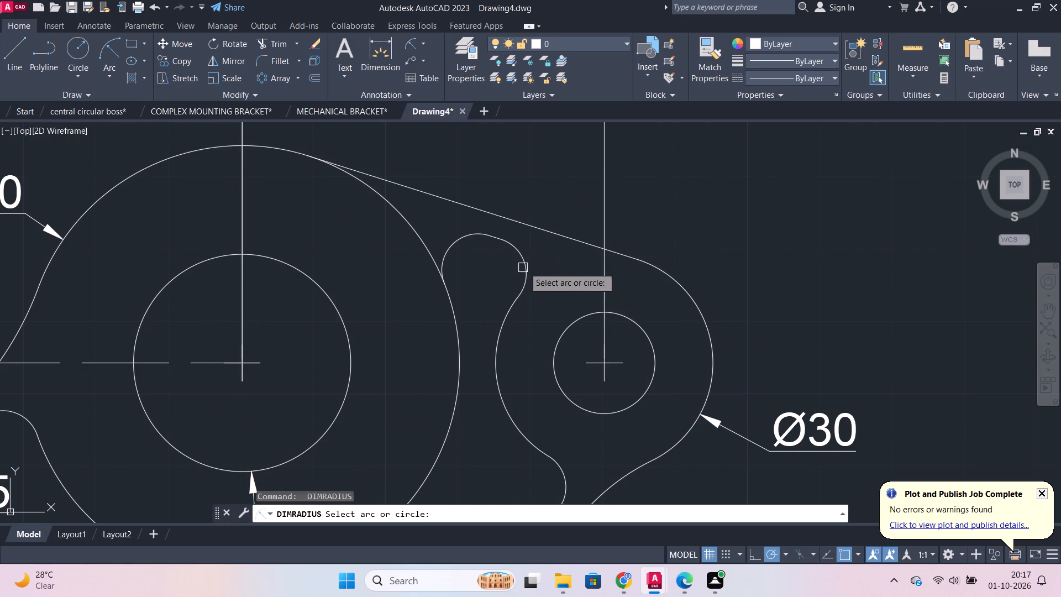
{"action": "left_click", "coordinate": [529, 264]}
{"action": "left_click", "coordinate": [544, 178]}
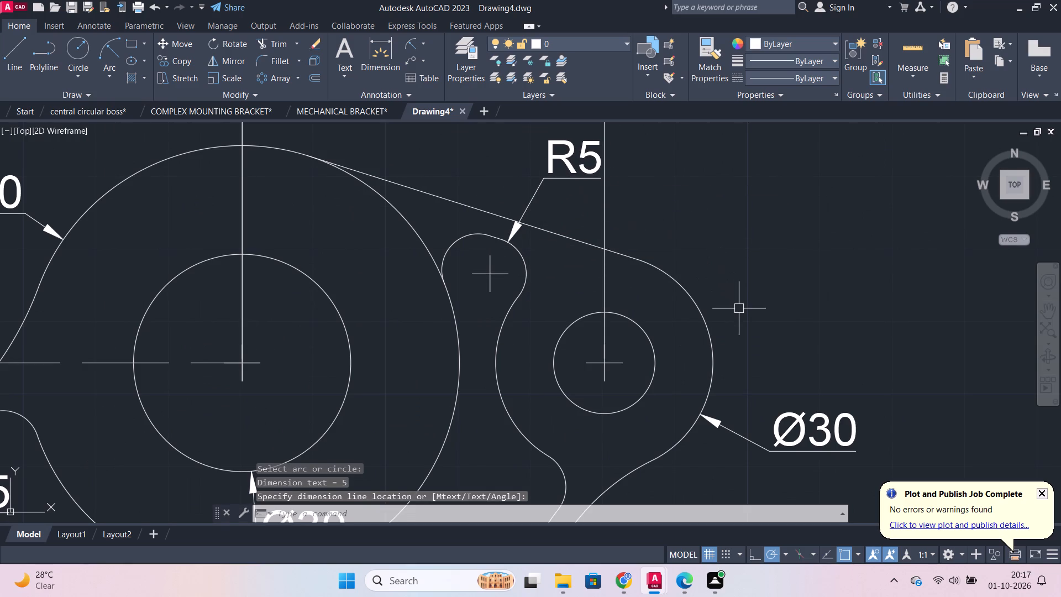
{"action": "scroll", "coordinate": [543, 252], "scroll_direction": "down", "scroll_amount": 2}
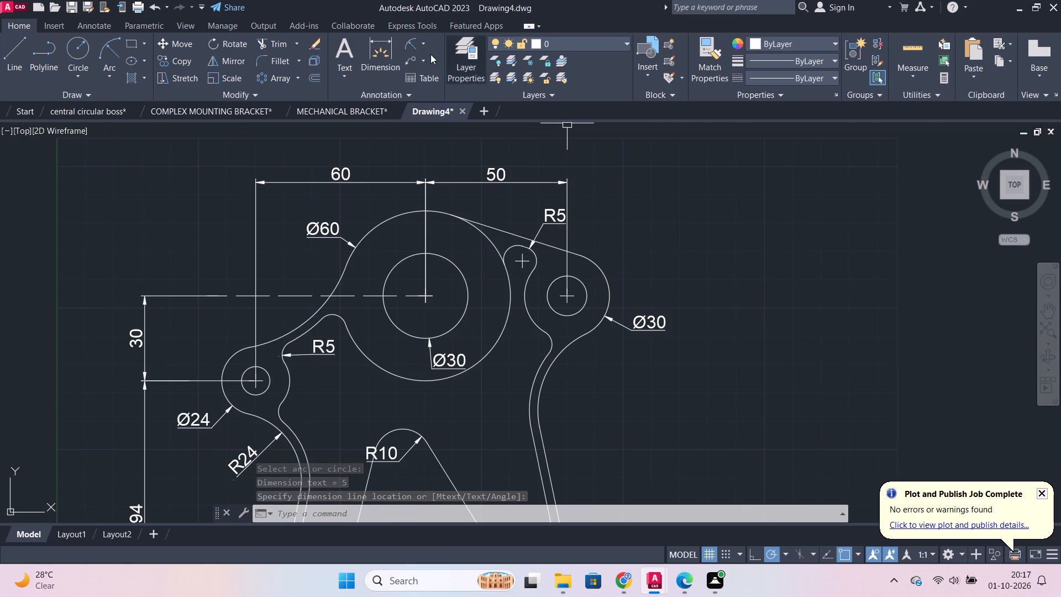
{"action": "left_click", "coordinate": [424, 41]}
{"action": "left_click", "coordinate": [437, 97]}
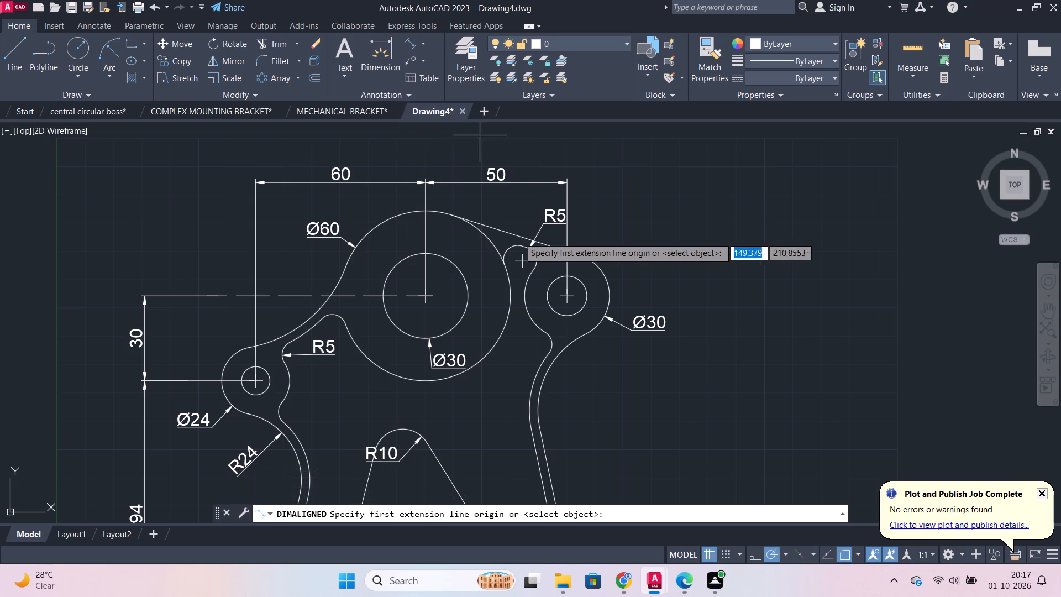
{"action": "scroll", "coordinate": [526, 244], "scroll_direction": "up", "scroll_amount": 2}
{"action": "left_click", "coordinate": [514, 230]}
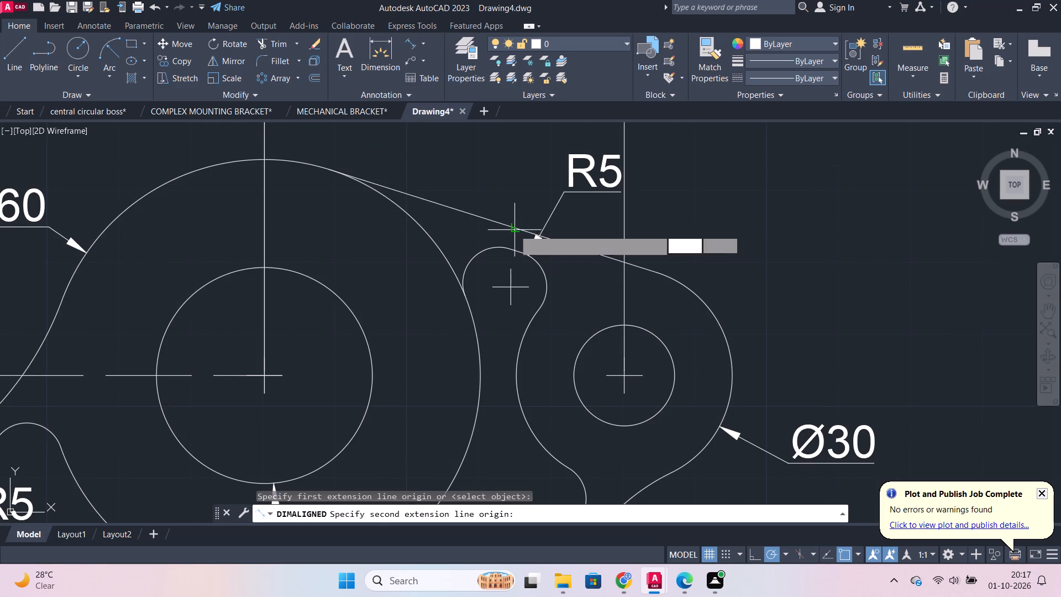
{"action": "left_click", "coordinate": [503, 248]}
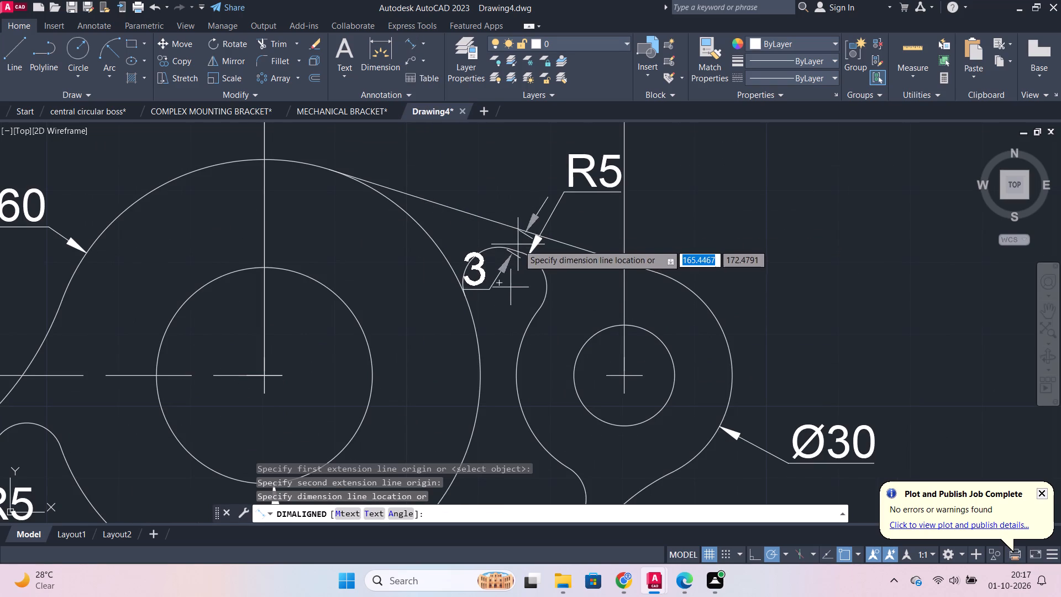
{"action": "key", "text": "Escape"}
Add an aligned dimension for the wall thickness between the cutout's upper edge and the sloped outer line near the right boss.
{"action": "scroll", "coordinate": [543, 242], "scroll_direction": "up", "scroll_amount": 1}
{"action": "left_click", "coordinate": [417, 45]}
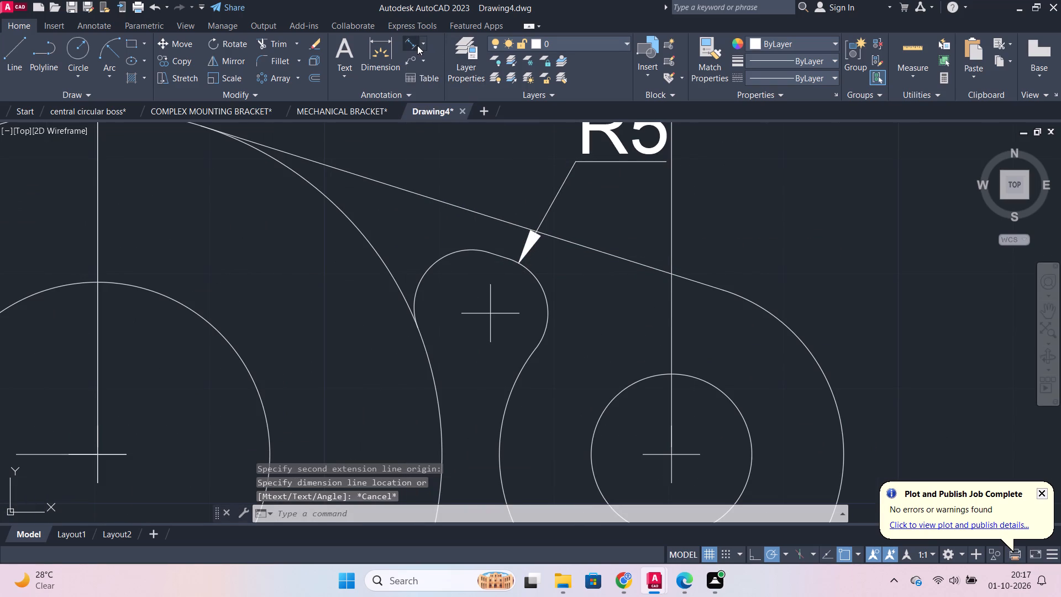
{"action": "left_click", "coordinate": [497, 255]}
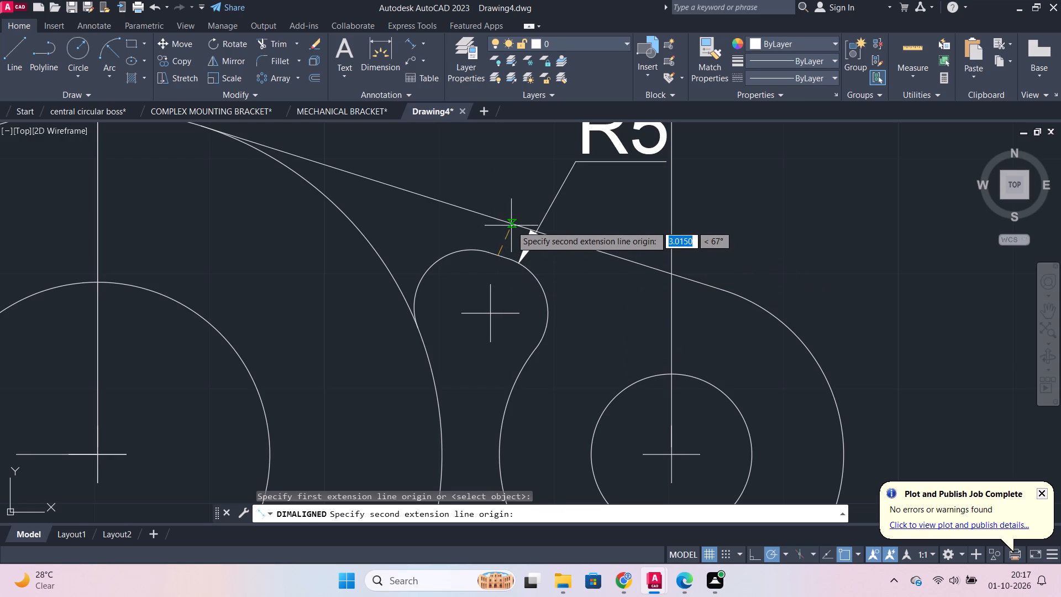
{"action": "left_click", "coordinate": [511, 226]}
{"action": "scroll", "coordinate": [483, 219], "scroll_direction": "down", "scroll_amount": 1}
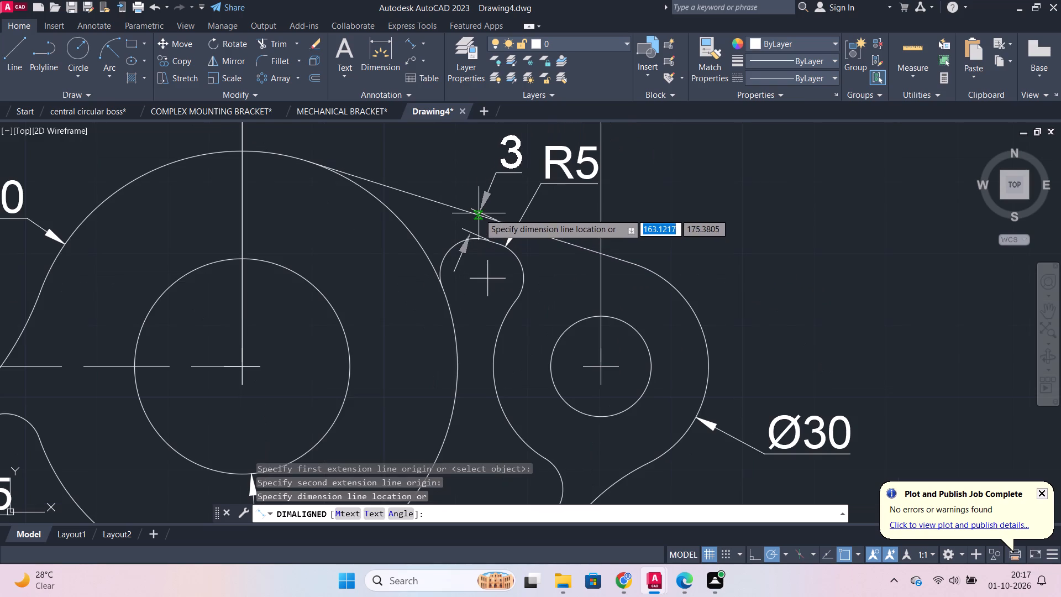
{"action": "left_click", "coordinate": [479, 213]}
Fillet the inner cutout's two bottom corners between its side lines and bottom line with a radius of 25.
{"action": "scroll", "coordinate": [572, 218], "scroll_direction": "down", "scroll_amount": 2}
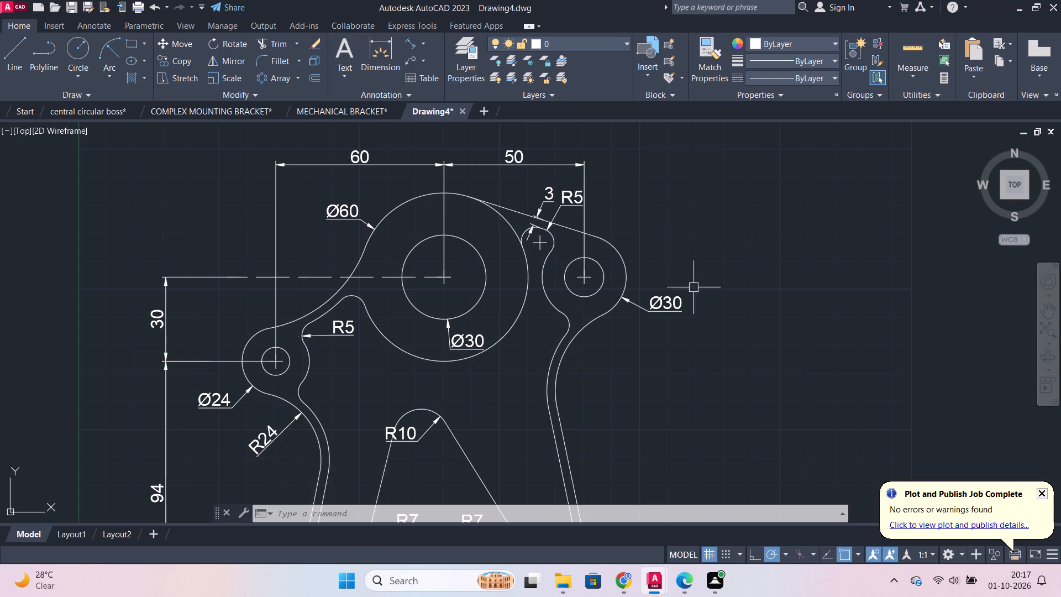
{"action": "scroll", "coordinate": [747, 324], "scroll_direction": "down", "scroll_amount": 2}
{"action": "middle_click_drag", "start_coordinate": [742, 324], "coordinate": [690, 253]}
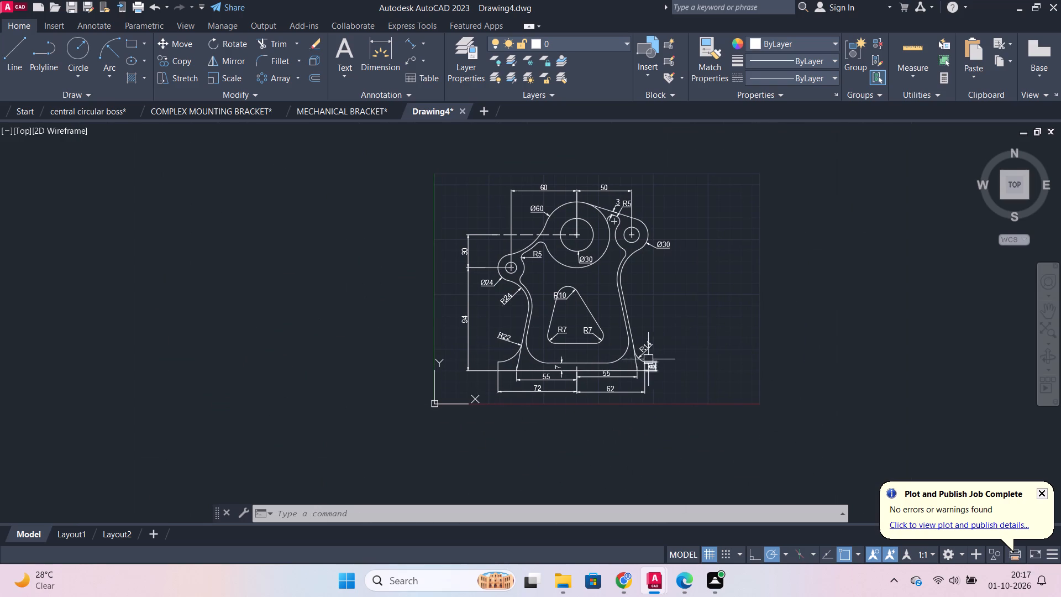
{"action": "scroll", "coordinate": [626, 365], "scroll_direction": "up", "scroll_amount": 2}
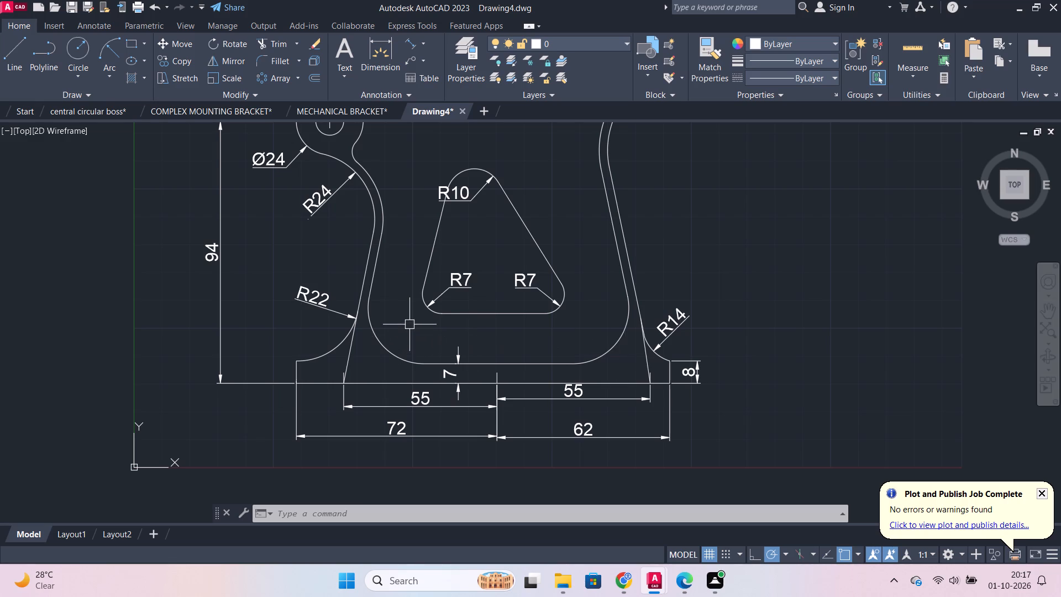
{"action": "key", "text": "f"}
{"action": "key", "text": "Return"}
{"action": "key", "text": "r"}
{"action": "key", "text": "Return"}
{"action": "type", "text": "25"}
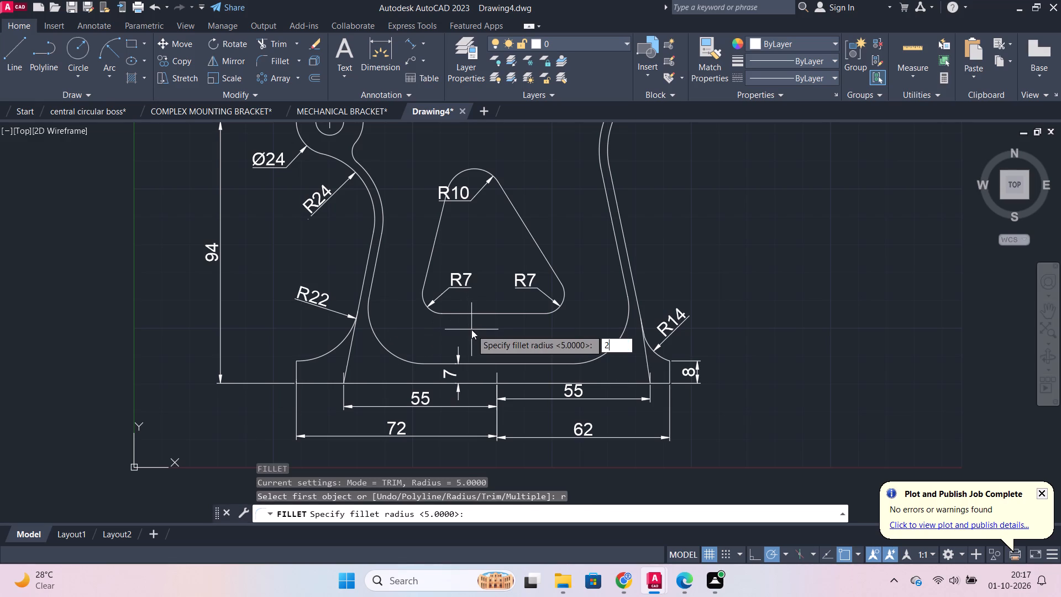
{"action": "key", "text": "Return"}
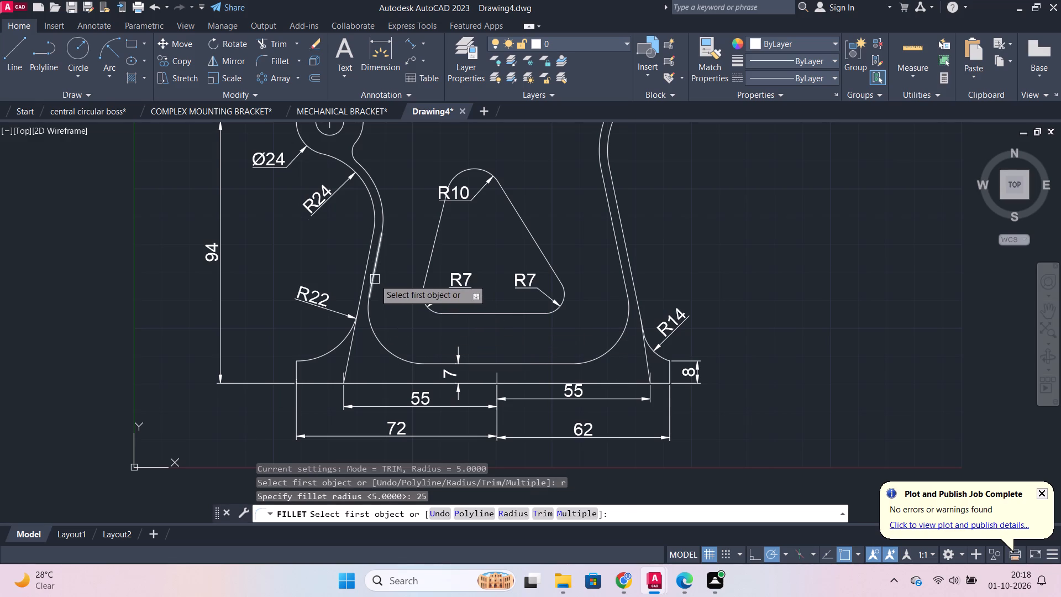
{"action": "left_click", "coordinate": [375, 279]}
{"action": "left_click", "coordinate": [434, 366]}
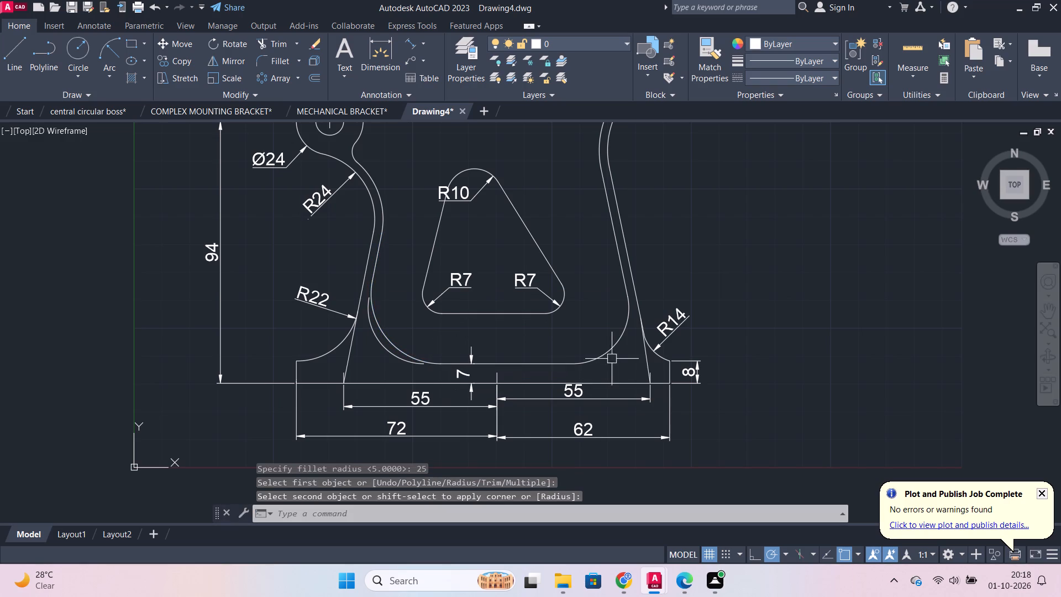
{"action": "key", "text": "space"}
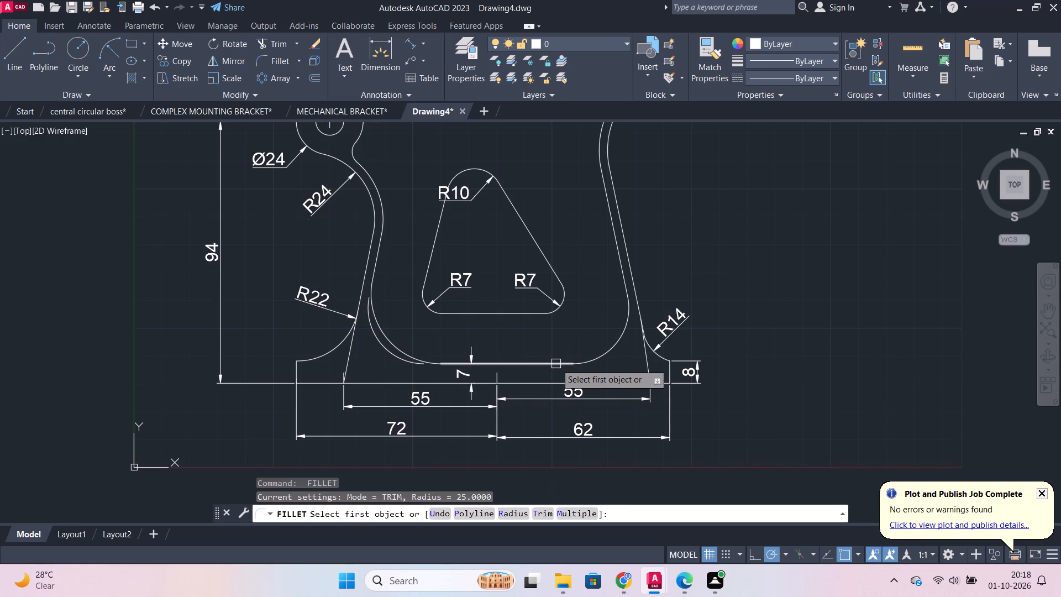
{"action": "left_click", "coordinate": [556, 364]}
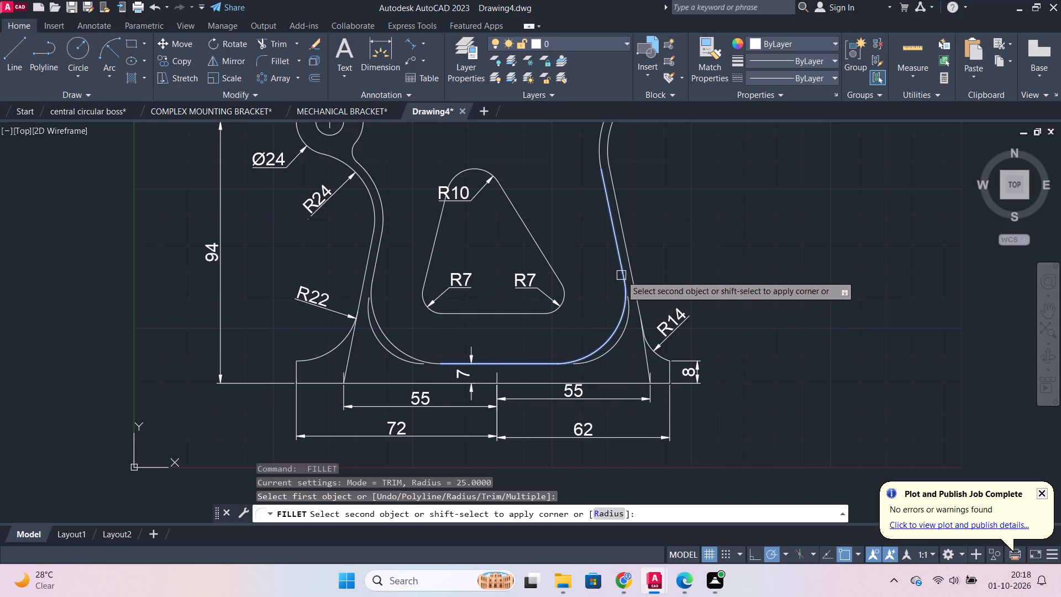
{"action": "left_click", "coordinate": [621, 275]}
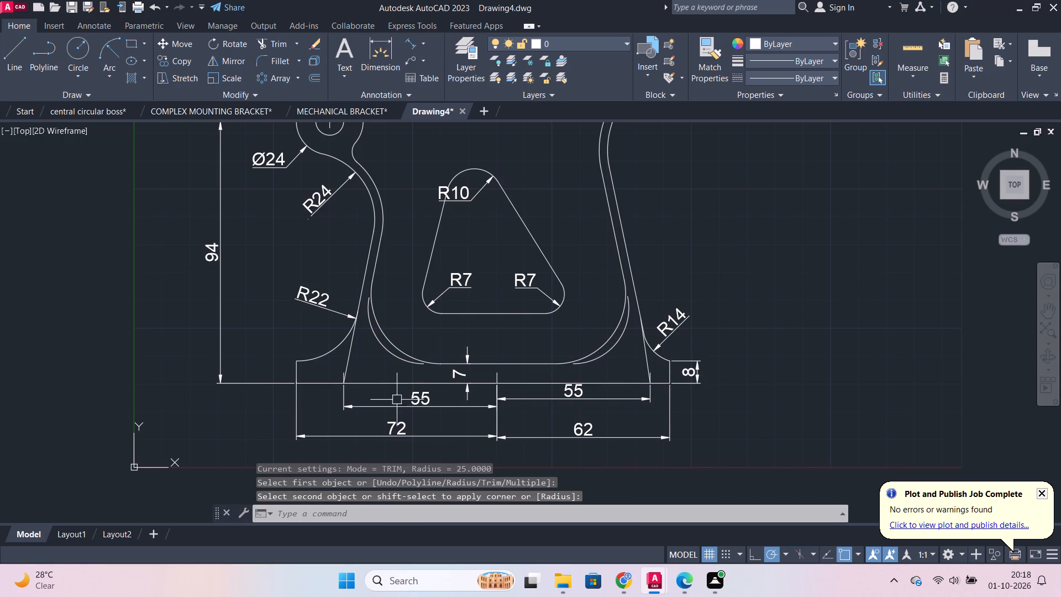
Erase the two leftover smaller arcs outside the new fillets at the cutout's bottom corners.
{"action": "left_click", "coordinate": [391, 354]}
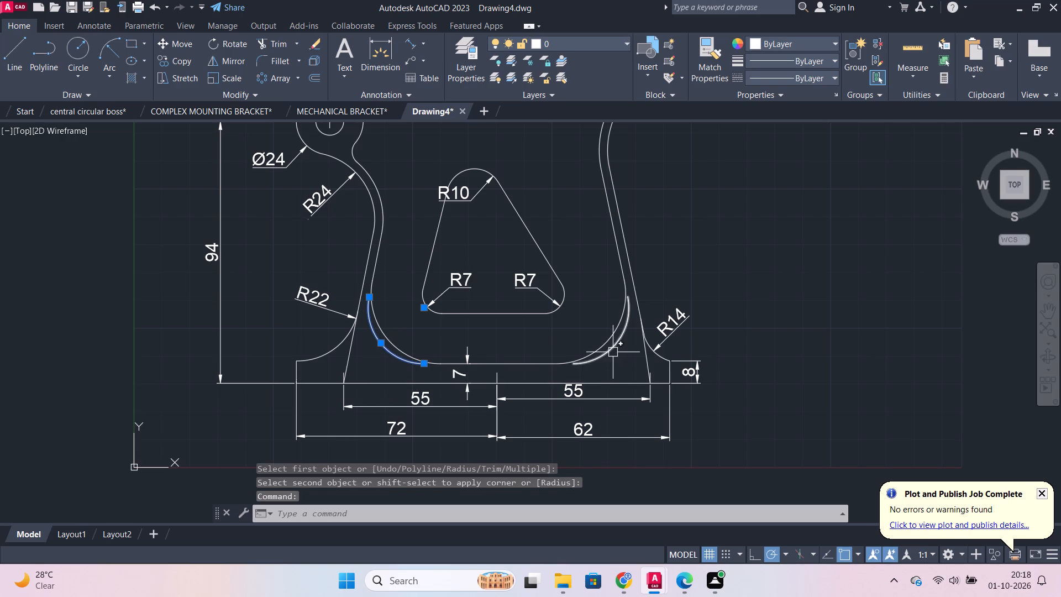
{"action": "left_click", "coordinate": [613, 352]}
{"action": "key", "text": "e"}
{"action": "key", "text": "Return"}
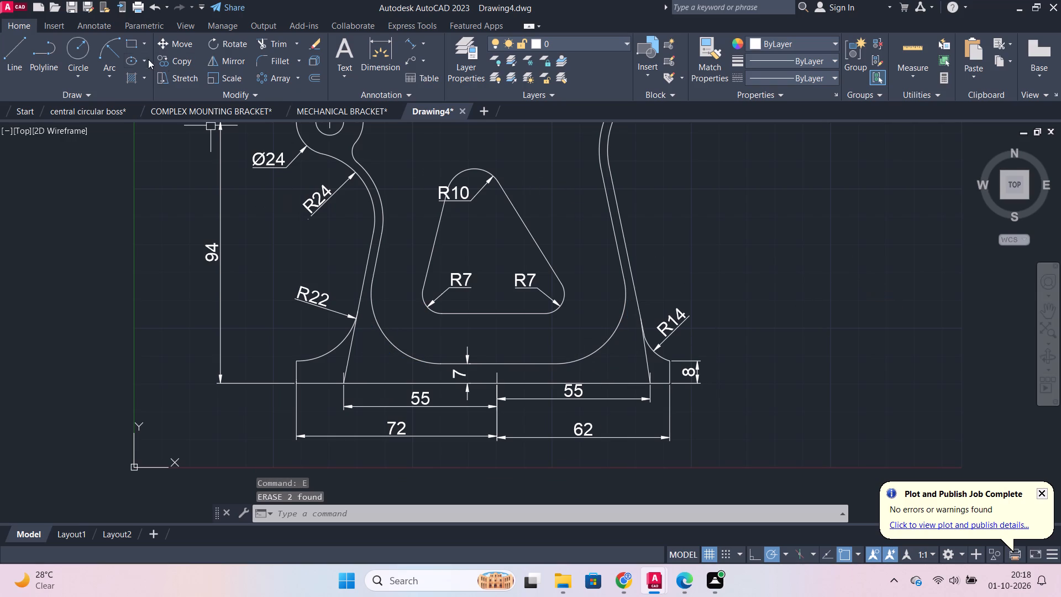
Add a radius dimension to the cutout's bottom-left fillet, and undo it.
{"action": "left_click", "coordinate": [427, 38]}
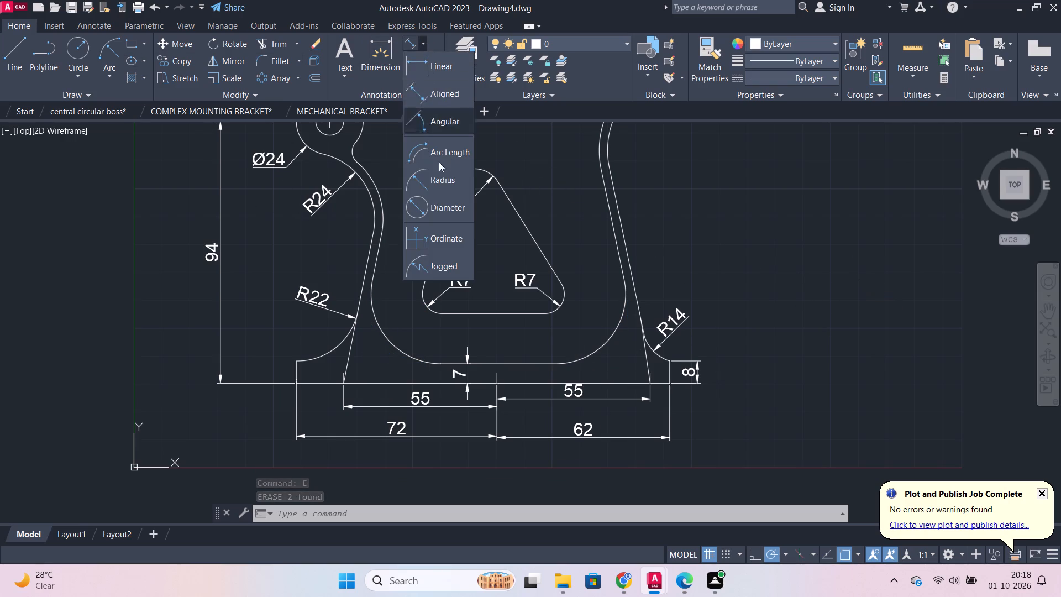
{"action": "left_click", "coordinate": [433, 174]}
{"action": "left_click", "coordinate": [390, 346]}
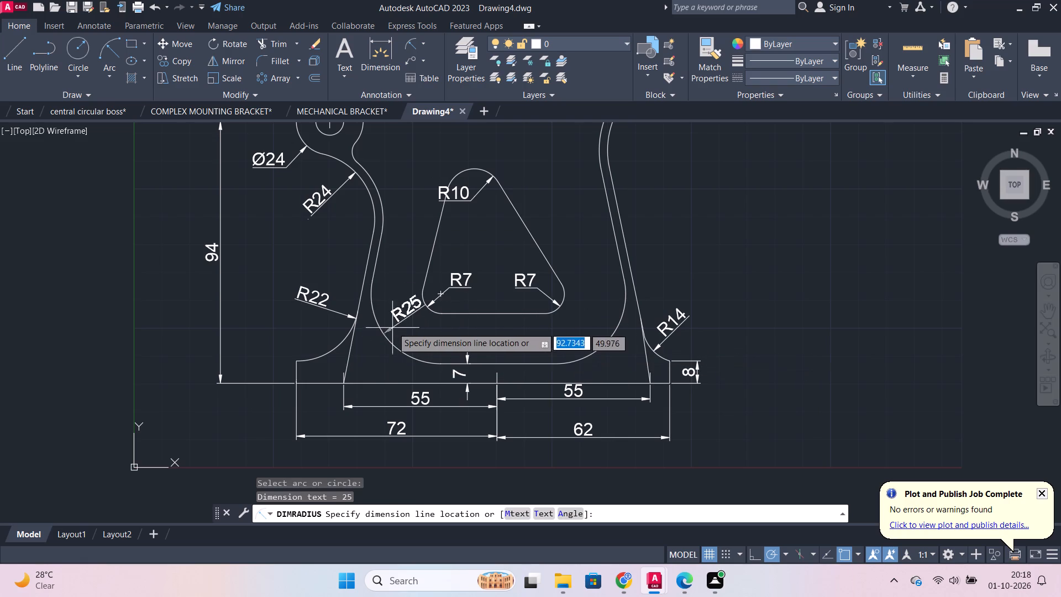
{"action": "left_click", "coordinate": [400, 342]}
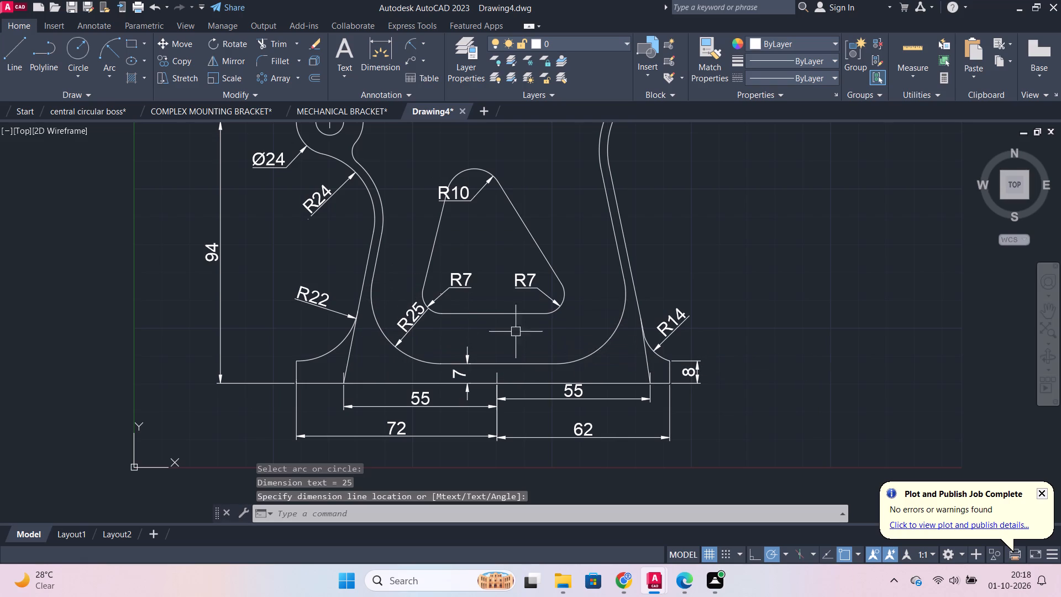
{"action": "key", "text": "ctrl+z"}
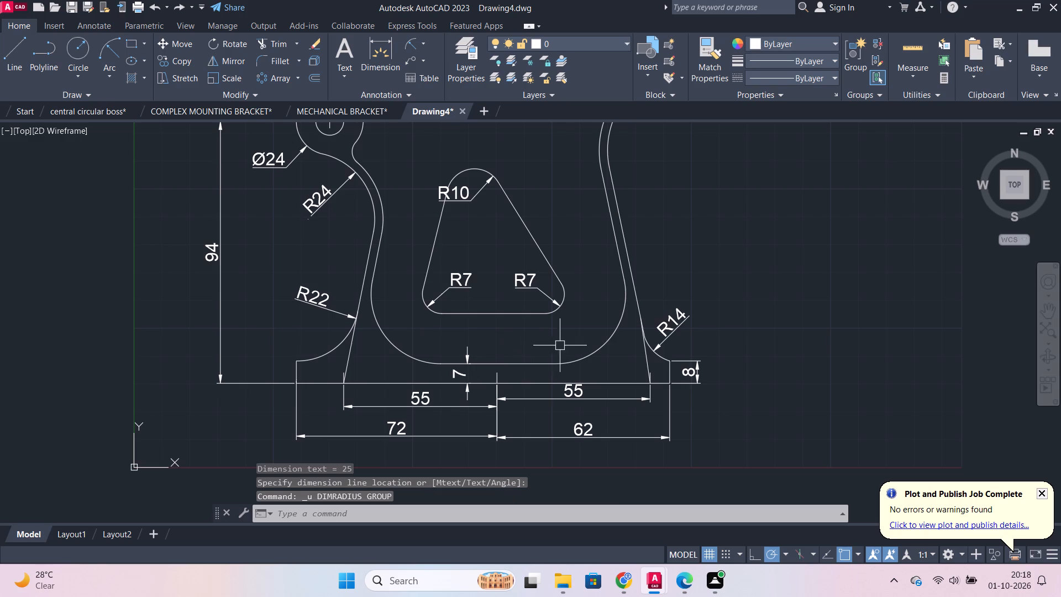
Add a radius dimension to the cutout's bottom-right fillet, placing its text inside the cutout.
{"action": "left_click", "coordinate": [412, 37]}
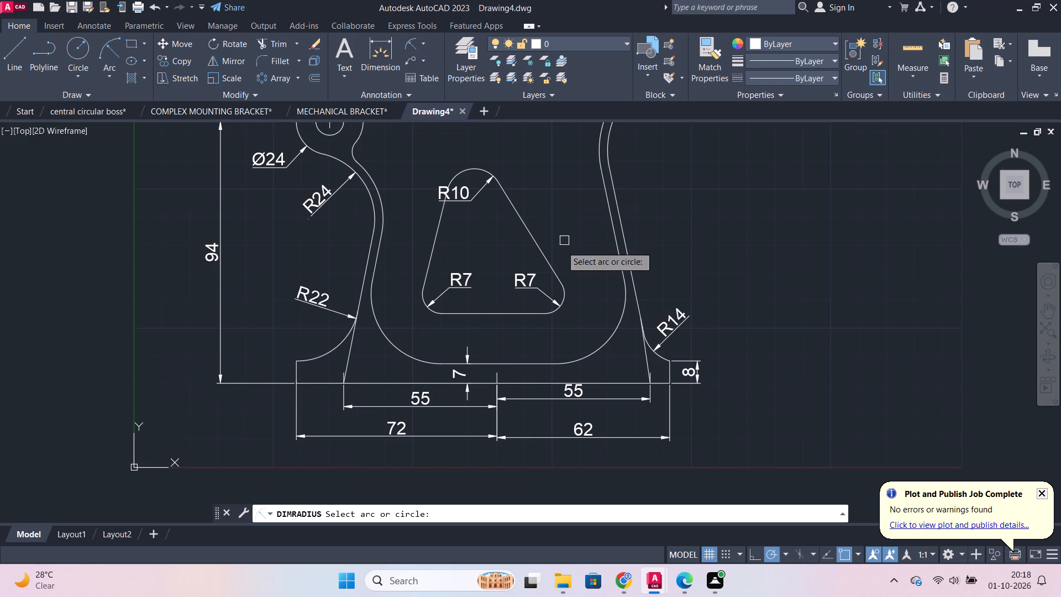
{"action": "left_click", "coordinate": [617, 318]}
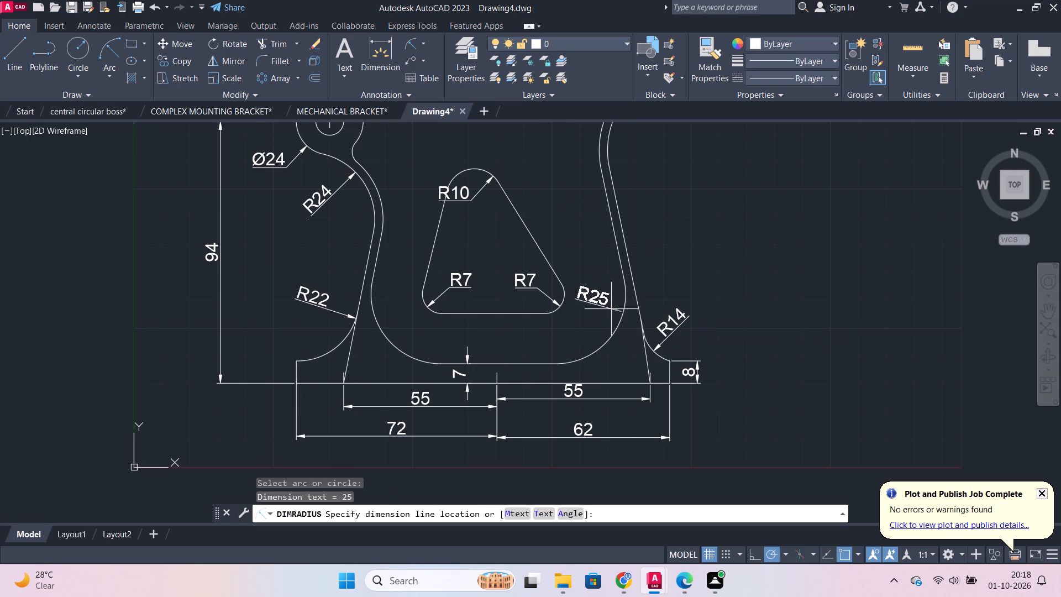
{"action": "left_click", "coordinate": [611, 309]}
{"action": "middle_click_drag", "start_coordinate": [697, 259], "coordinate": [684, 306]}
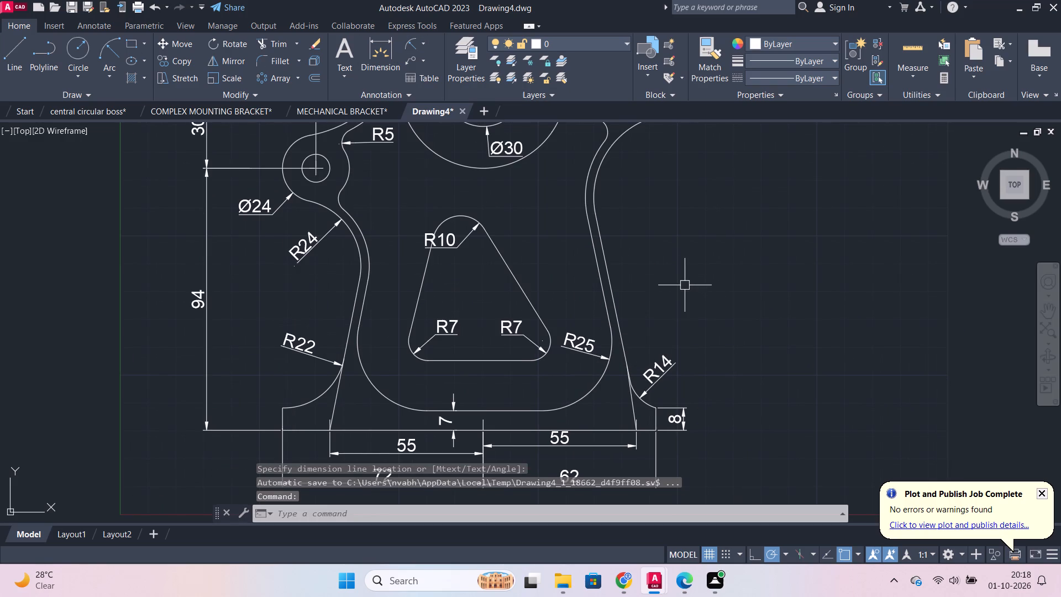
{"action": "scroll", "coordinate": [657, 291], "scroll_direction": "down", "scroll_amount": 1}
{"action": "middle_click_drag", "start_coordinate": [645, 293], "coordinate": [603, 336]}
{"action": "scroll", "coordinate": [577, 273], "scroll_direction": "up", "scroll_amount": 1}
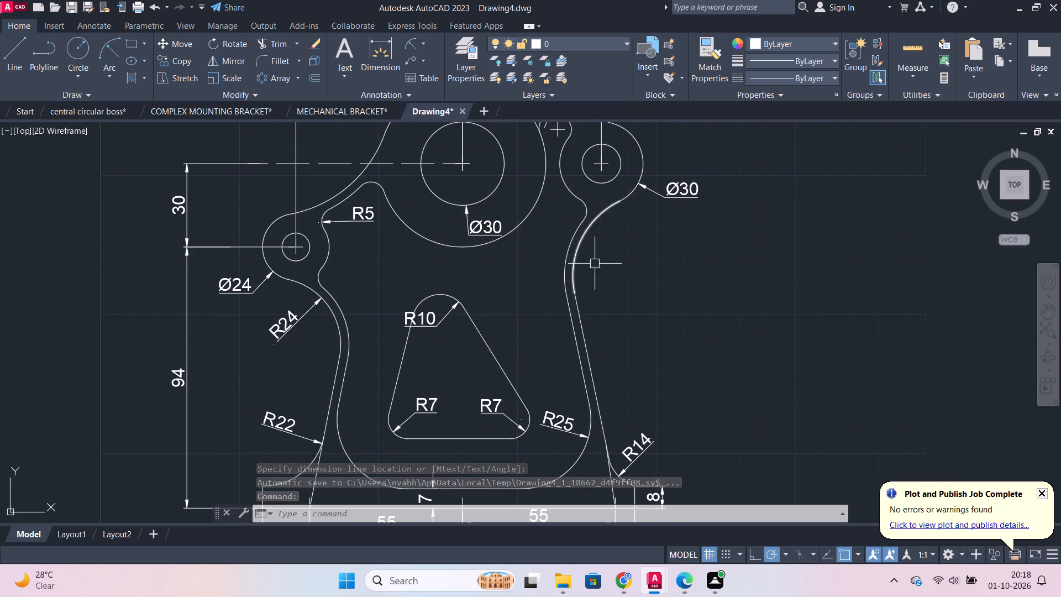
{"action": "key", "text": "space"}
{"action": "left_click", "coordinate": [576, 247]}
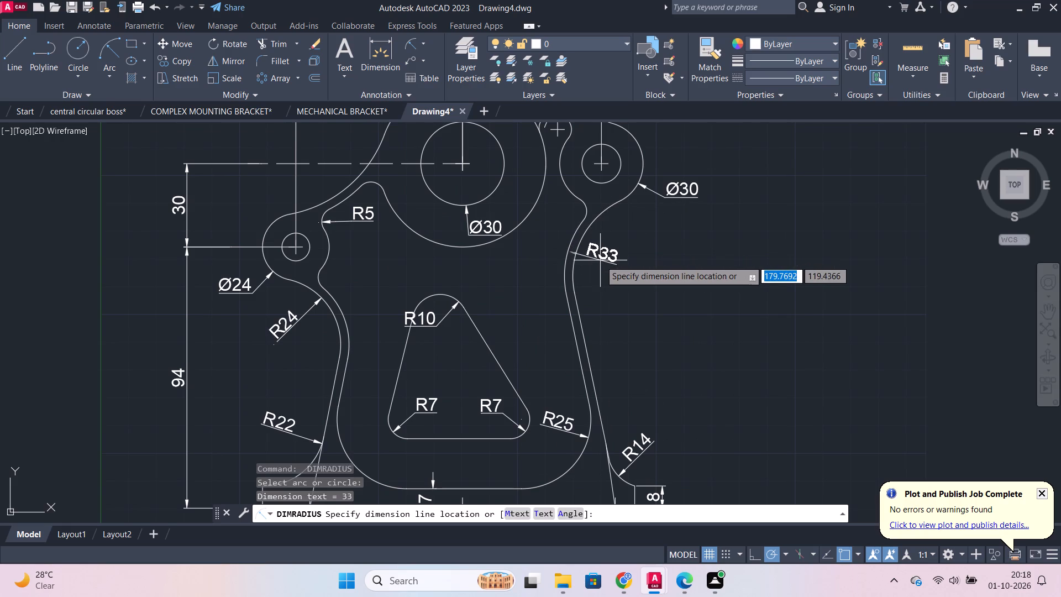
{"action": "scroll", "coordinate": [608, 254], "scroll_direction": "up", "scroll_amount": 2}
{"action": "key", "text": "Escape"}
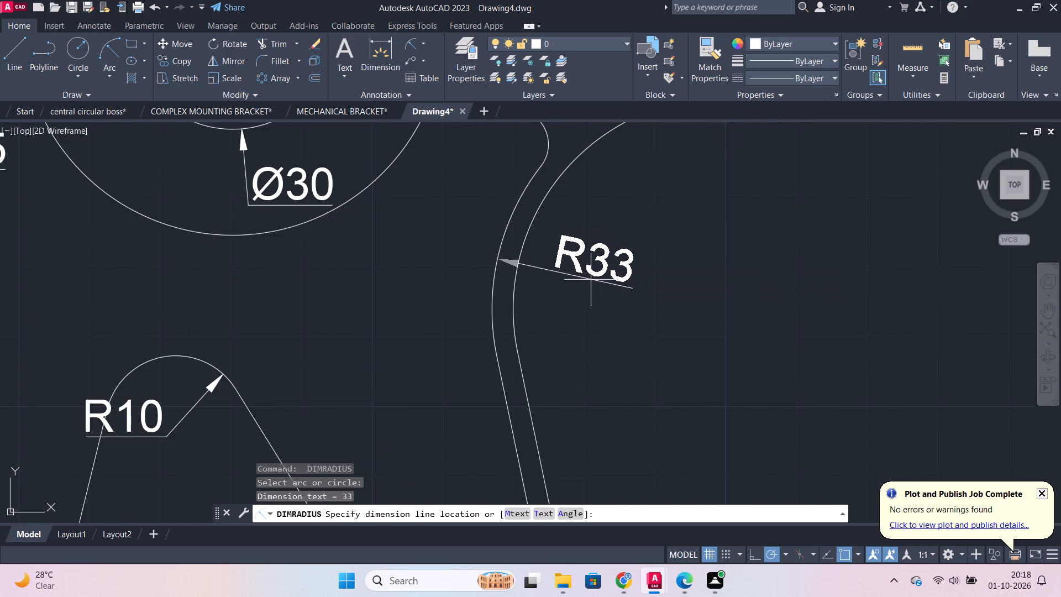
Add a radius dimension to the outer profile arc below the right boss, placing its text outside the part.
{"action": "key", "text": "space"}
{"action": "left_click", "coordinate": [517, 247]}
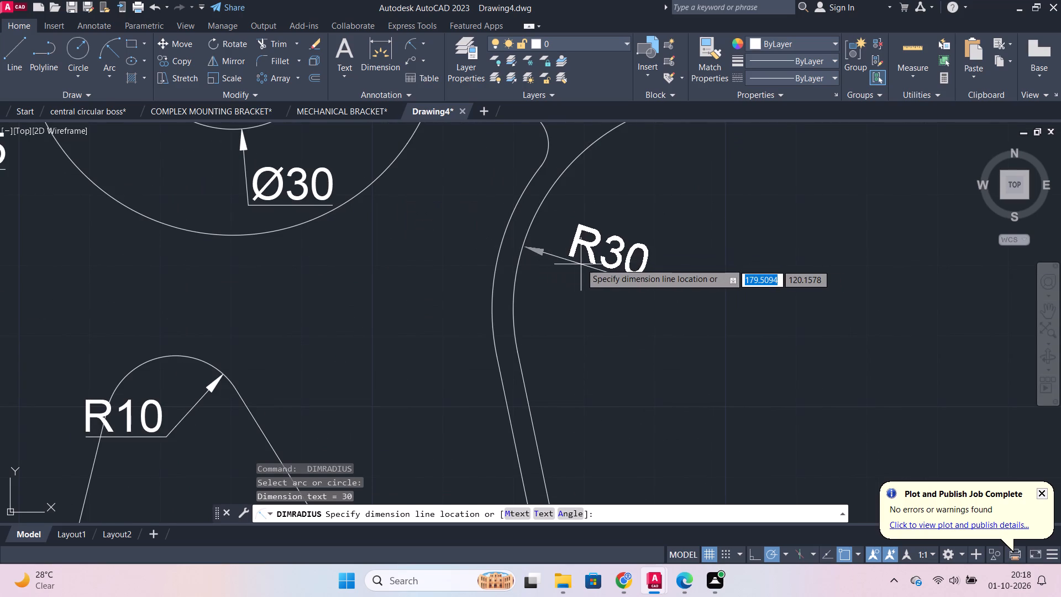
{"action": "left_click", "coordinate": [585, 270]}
Add a radius dimension to the cutout's small fillet beside the large central circle, placing its text towards the circle.
{"action": "scroll", "coordinate": [609, 277], "scroll_direction": "down", "scroll_amount": 2}
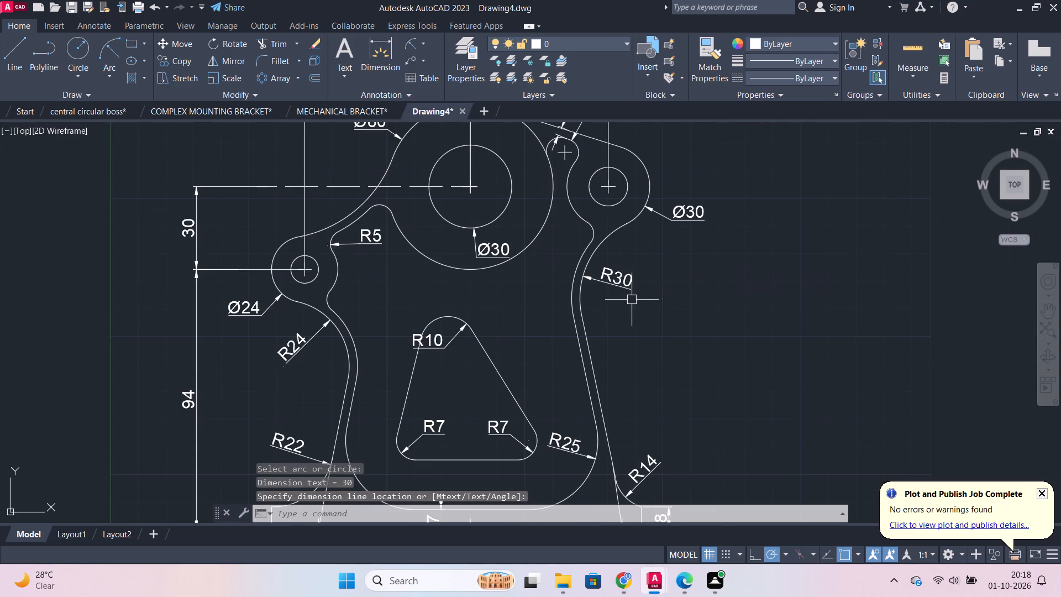
{"action": "key", "text": "space"}
{"action": "scroll", "coordinate": [381, 211], "scroll_direction": "up", "scroll_amount": 1}
{"action": "left_click", "coordinate": [391, 204]}
{"action": "left_click", "coordinate": [403, 204]}
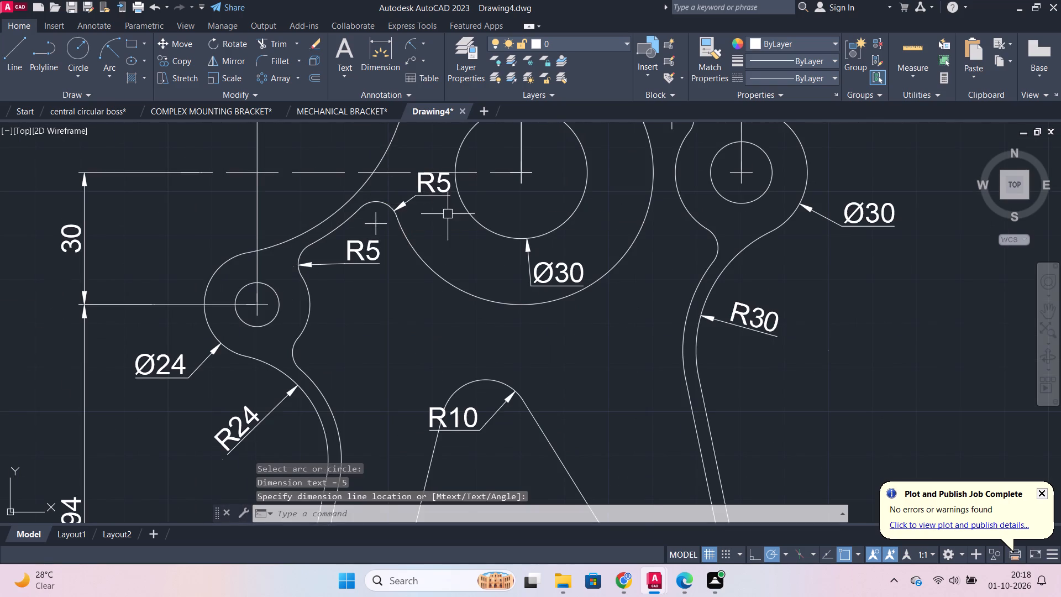
Erase the R30 dimension of the right side arc and the Ø30 dimension of the right boss.
{"action": "scroll", "coordinate": [455, 241], "scroll_direction": "down", "scroll_amount": 1}
{"action": "scroll", "coordinate": [492, 305], "scroll_direction": "down", "scroll_amount": 1}
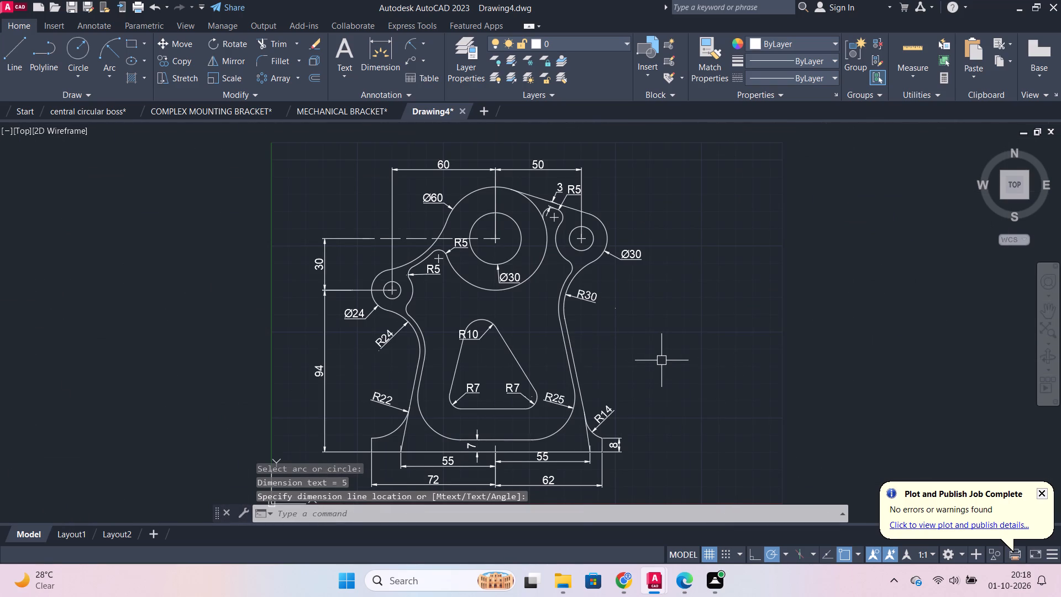
{"action": "middle_click_drag", "start_coordinate": [661, 359], "coordinate": [665, 308]}
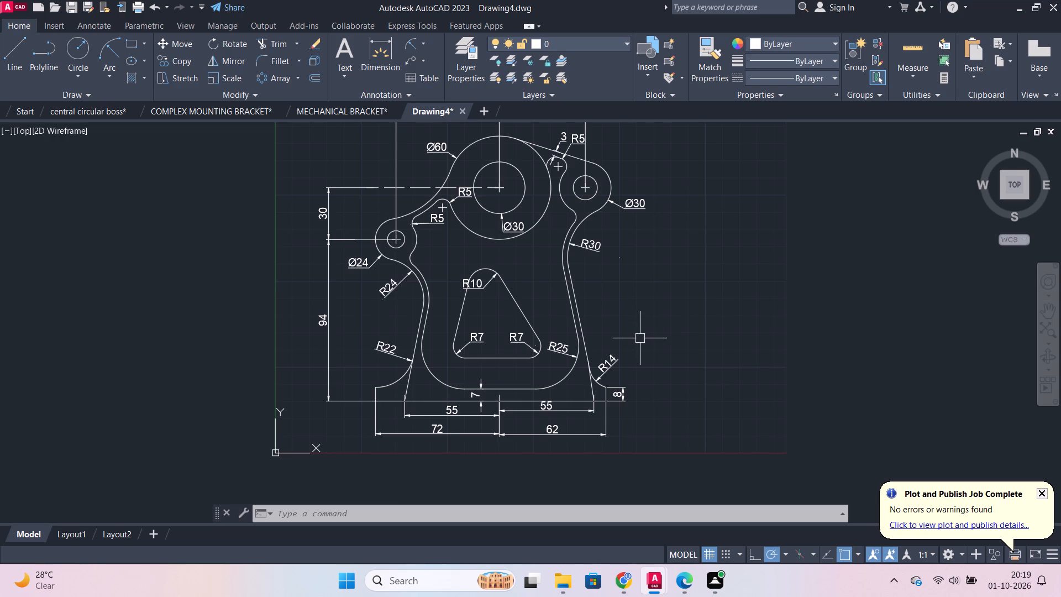
{"action": "middle_click_drag", "start_coordinate": [620, 338], "coordinate": [590, 299]}
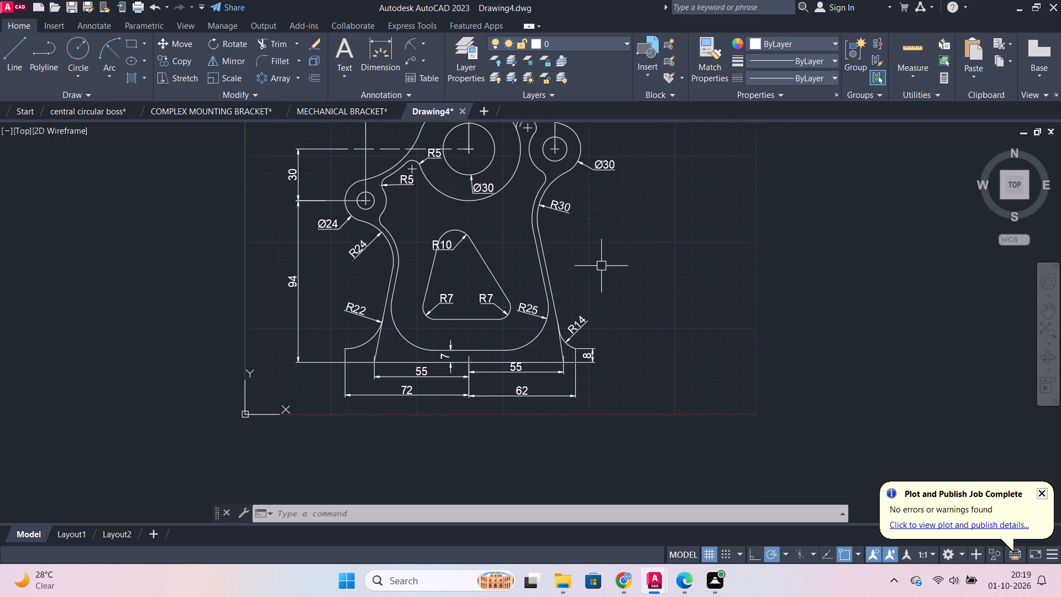
{"action": "middle_click_drag", "start_coordinate": [601, 263], "coordinate": [580, 336]}
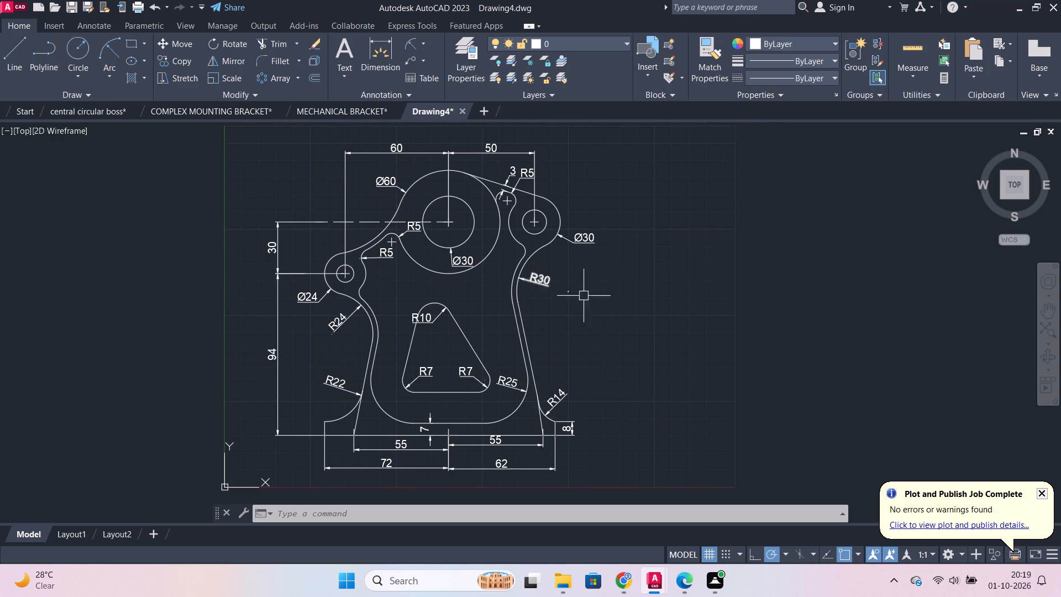
{"action": "left_click", "coordinate": [552, 284]}
{"action": "left_click", "coordinate": [582, 245]}
{"action": "key", "text": "e"}
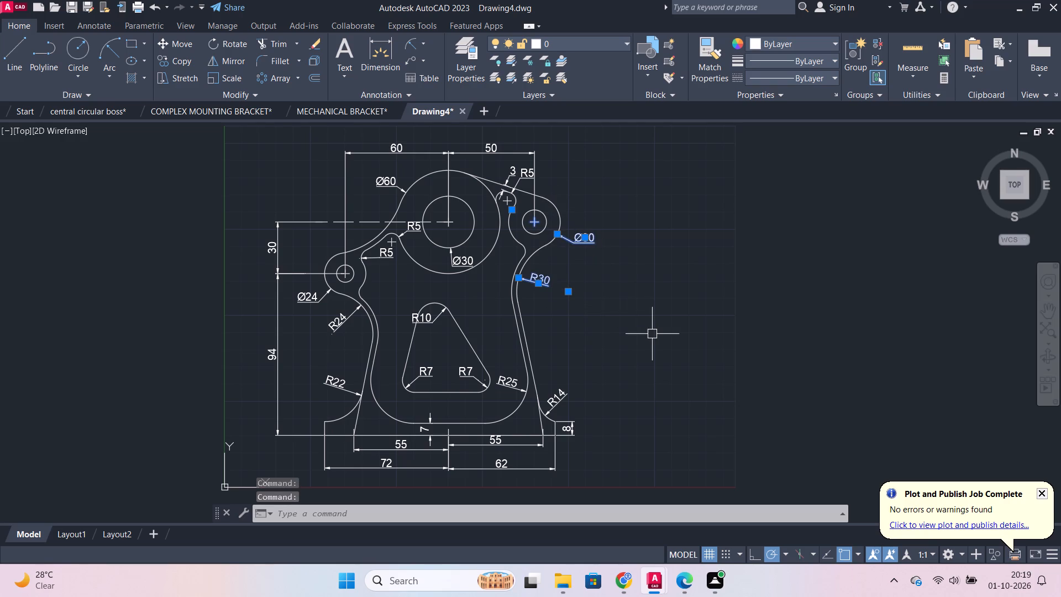
{"action": "key", "text": "Return"}
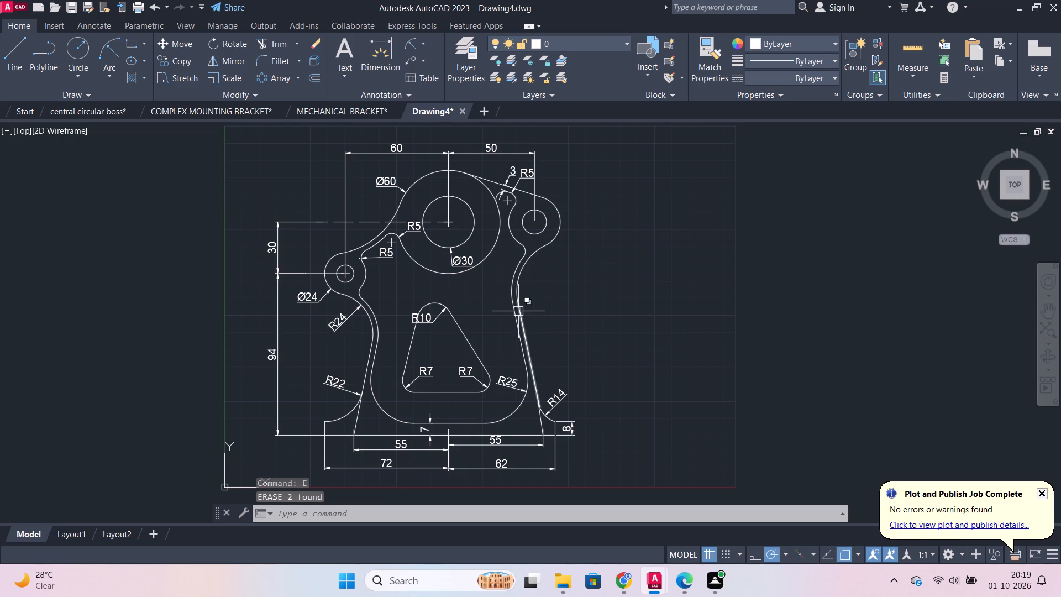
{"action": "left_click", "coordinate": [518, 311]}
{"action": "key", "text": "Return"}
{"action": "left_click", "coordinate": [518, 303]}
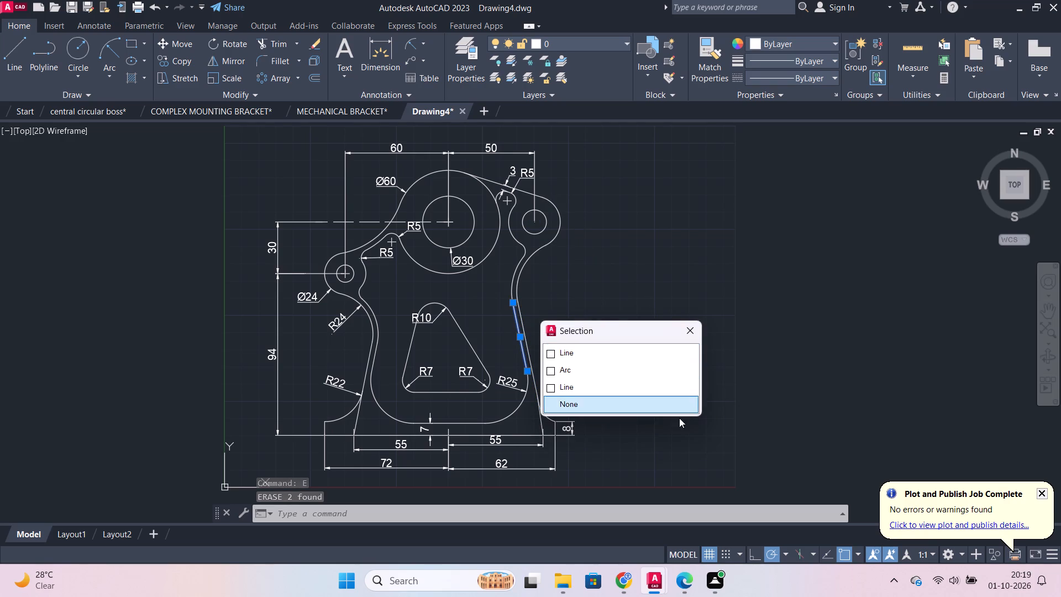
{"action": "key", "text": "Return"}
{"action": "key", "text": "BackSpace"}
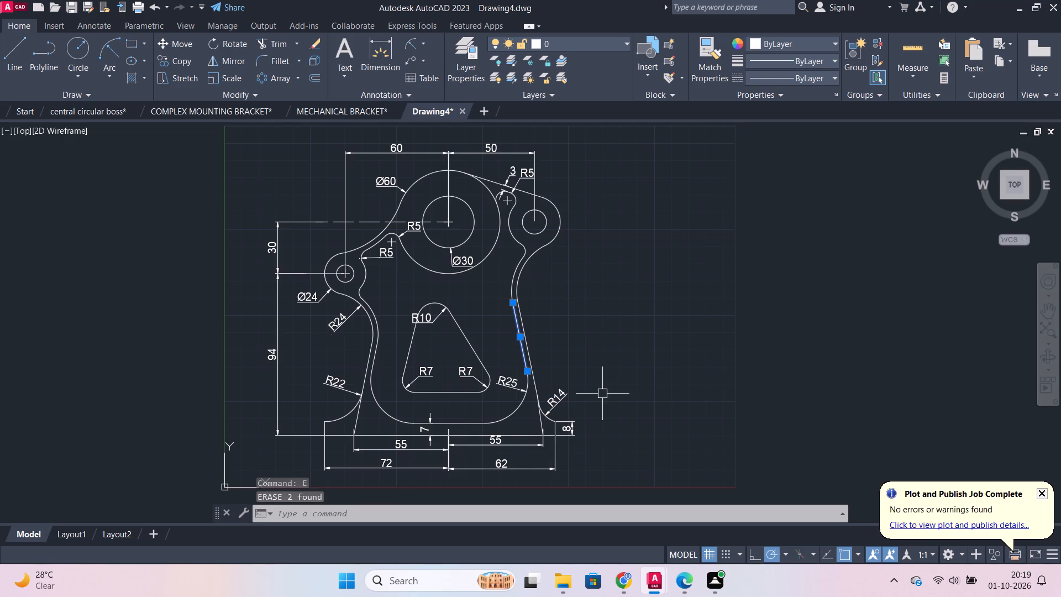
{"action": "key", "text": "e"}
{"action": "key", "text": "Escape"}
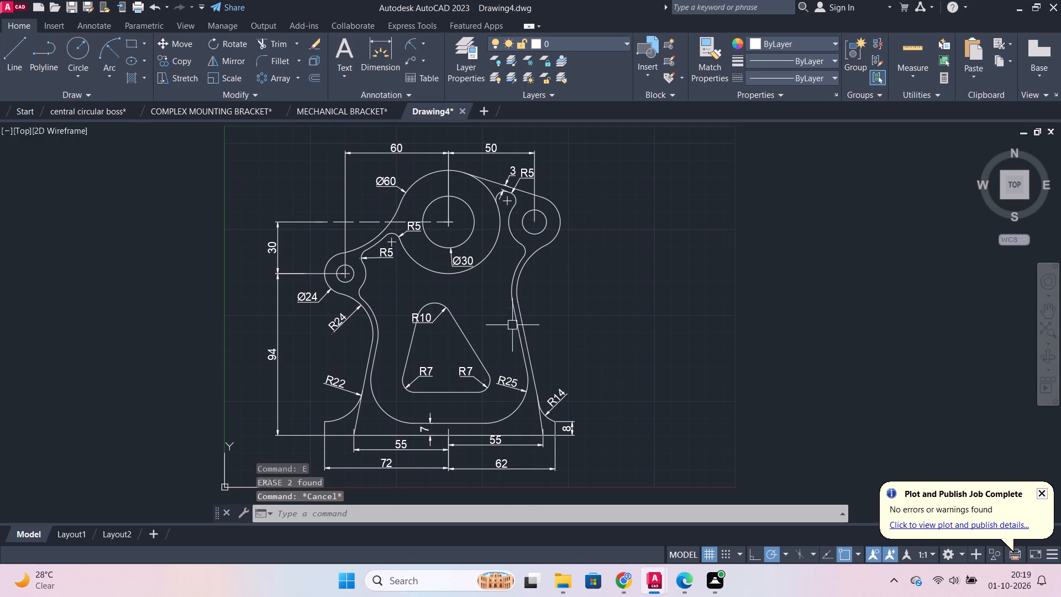
Erase the inner and outer arcs and lines forming the part's right side wall below the right boss.
{"action": "left_click_drag", "start_coordinate": [499, 269], "coordinate": [528, 284]}
{"action": "left_click", "coordinate": [582, 360]}
{"action": "left_click_drag", "start_coordinate": [580, 357], "coordinate": [571, 350]}
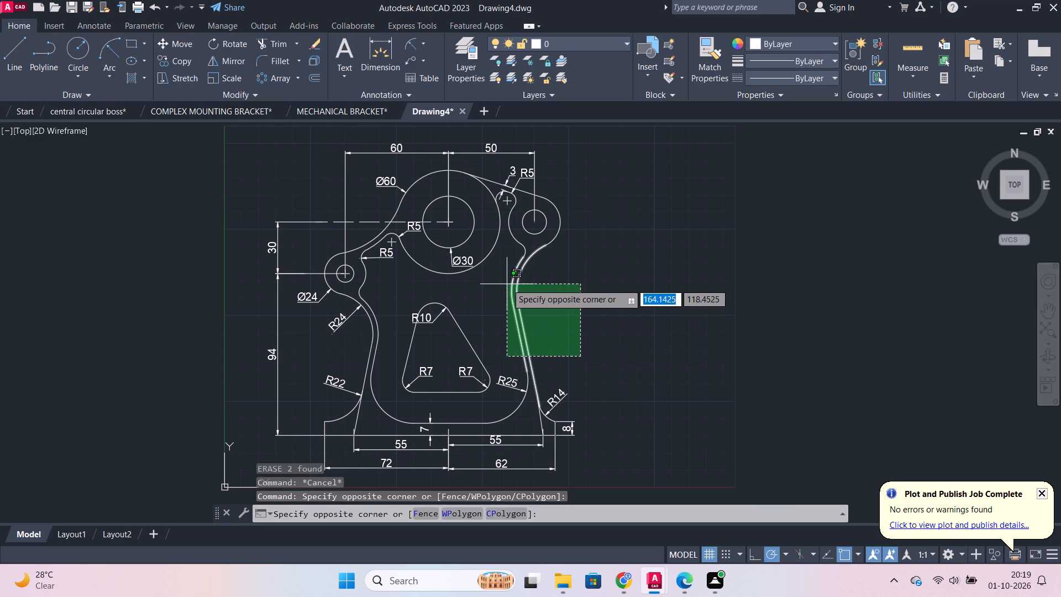
{"action": "left_click", "coordinate": [507, 282]}
{"action": "key", "text": "e"}
{"action": "key", "text": "Return"}
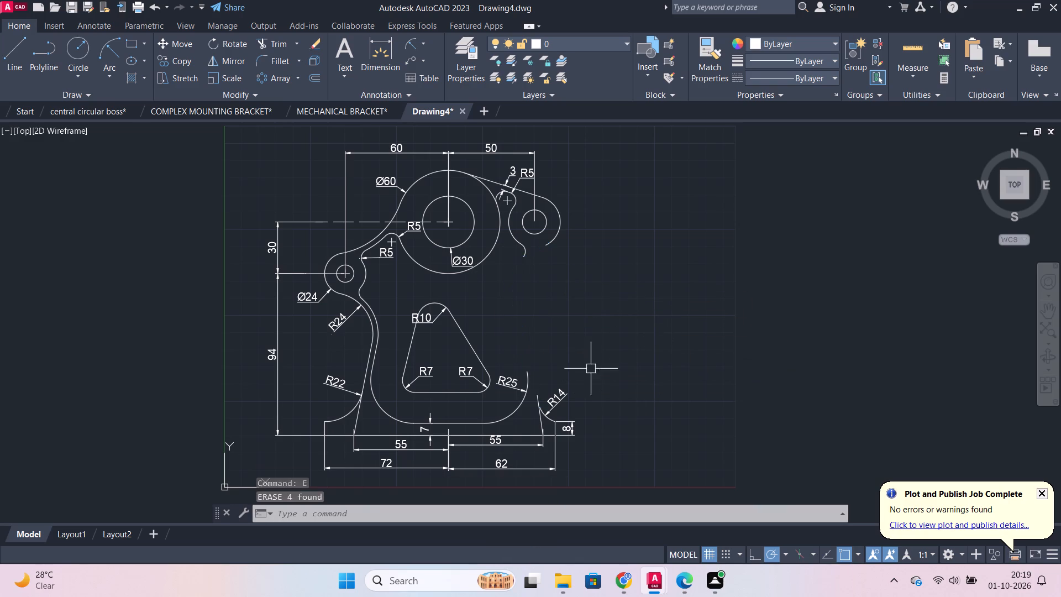
Erase the cutout's bottom-right fillet arc and the short leftover side line rising from the base.
{"action": "left_click", "coordinate": [523, 404]}
{"action": "key", "text": "e"}
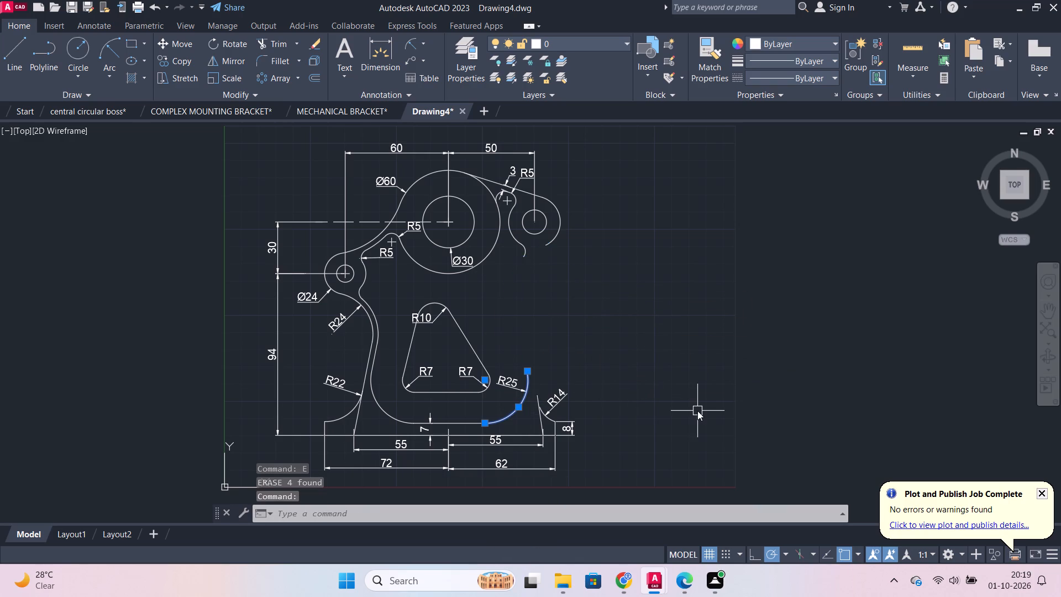
{"action": "key", "text": "Return"}
{"action": "left_click", "coordinate": [541, 420]}
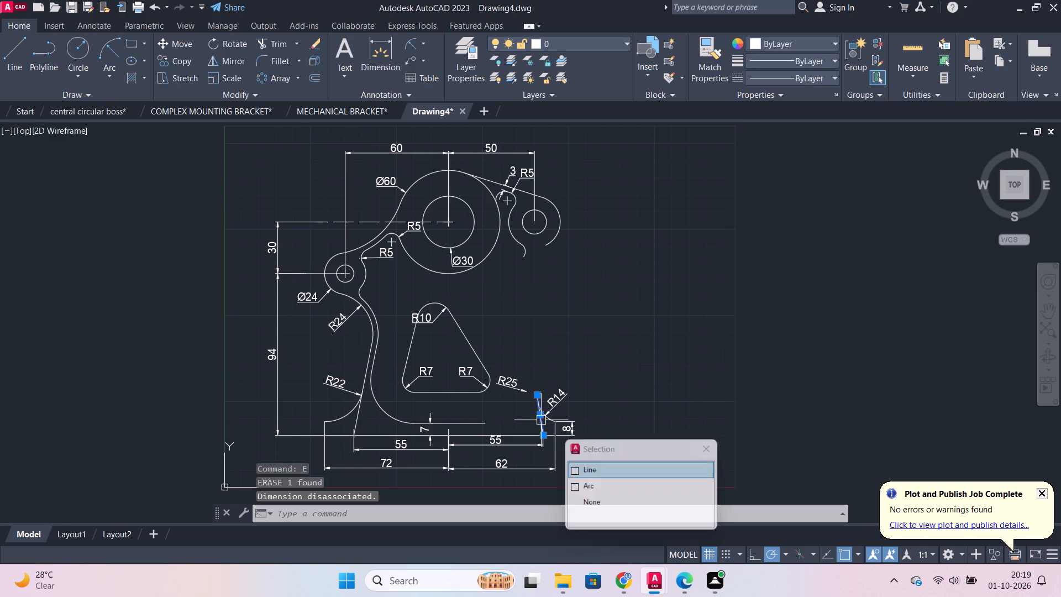
{"action": "key", "text": "e"}
{"action": "key", "text": "Return"}
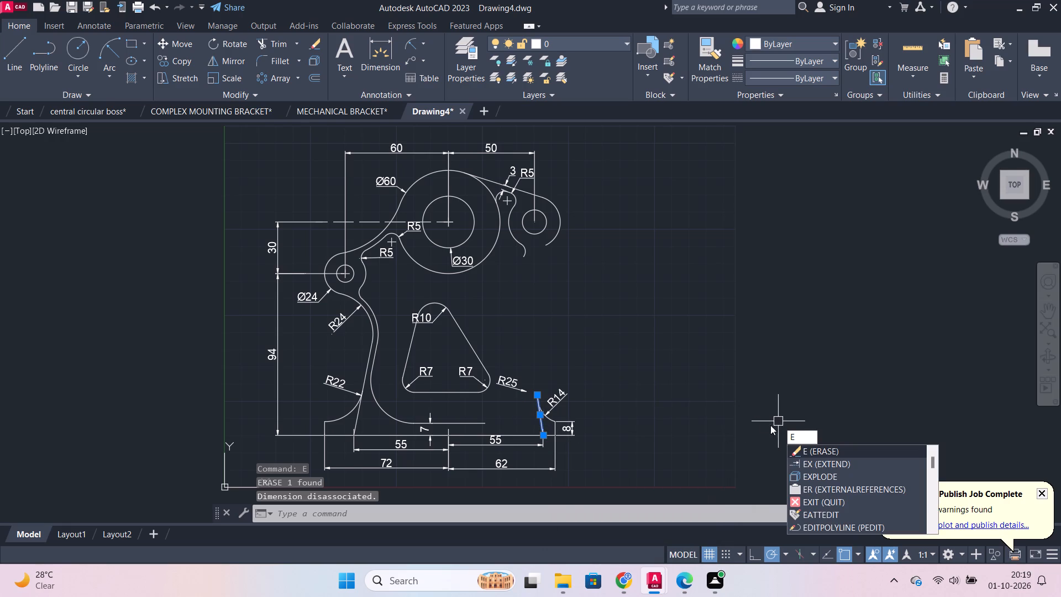
{"action": "left_click", "coordinate": [812, 451]}
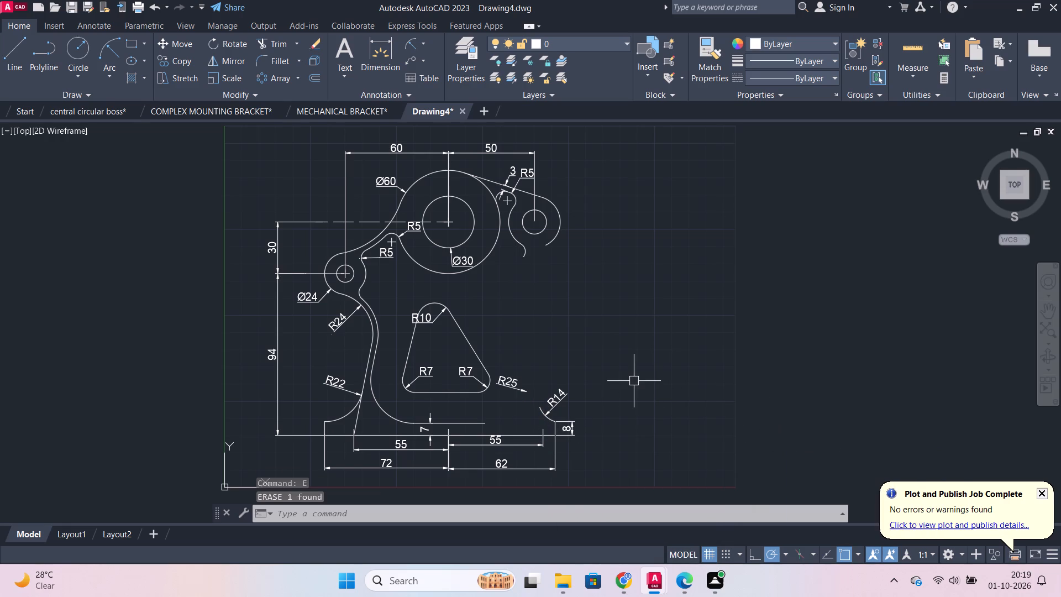
Erase the R25 and R14 radius dimensions, along with the outer fillet arc at the base's right end.
{"action": "left_click", "coordinate": [513, 392]}
{"action": "left_click", "coordinate": [545, 408]}
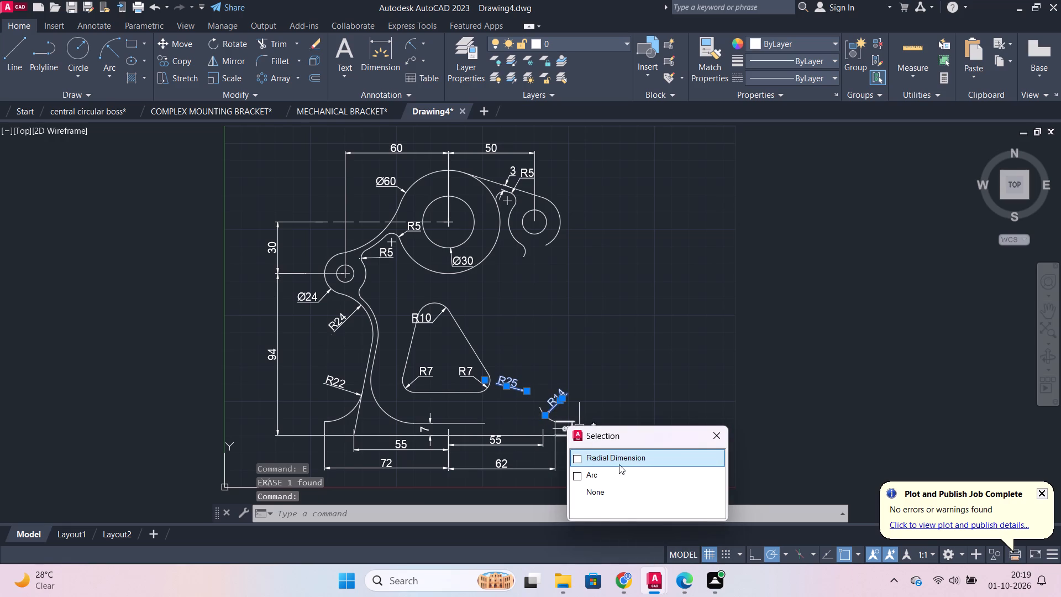
{"action": "left_click", "coordinate": [621, 454]}
{"action": "key", "text": "e"}
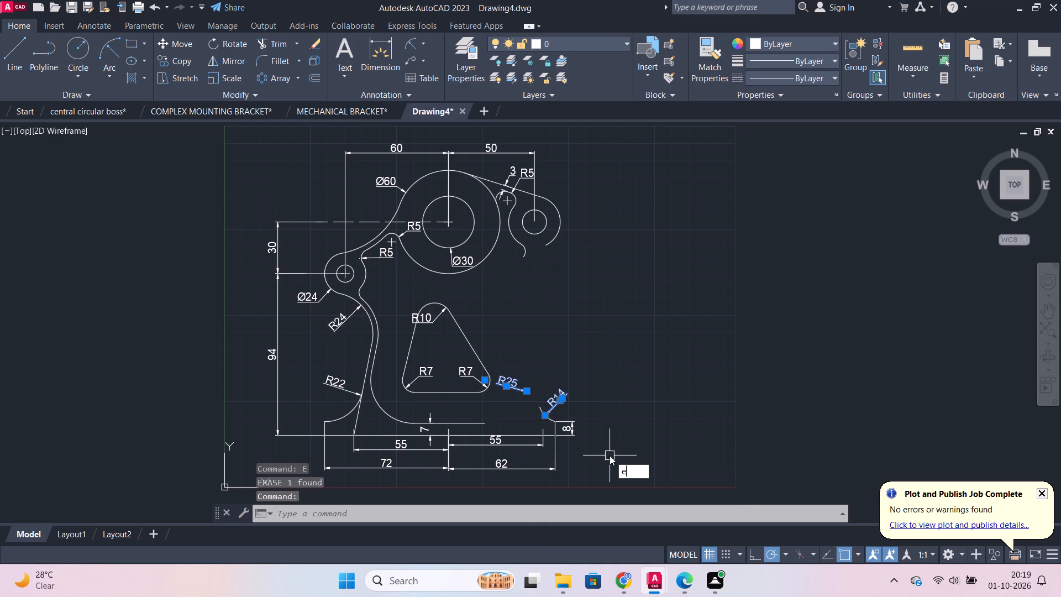
{"action": "key", "text": "Return"}
{"action": "left_click", "coordinate": [548, 418]}
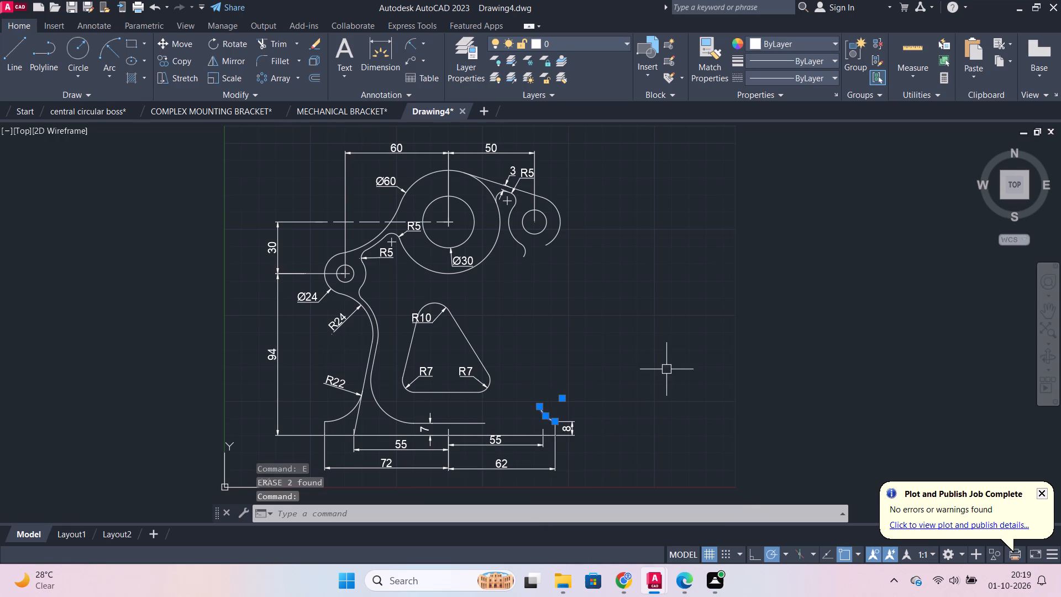
{"action": "key", "text": "e"}
{"action": "key", "text": "Return"}
Erase the rounded inner triangle together with its R10 and two R7 dimensions.
{"action": "left_click_drag", "start_coordinate": [508, 393], "coordinate": [497, 387]}
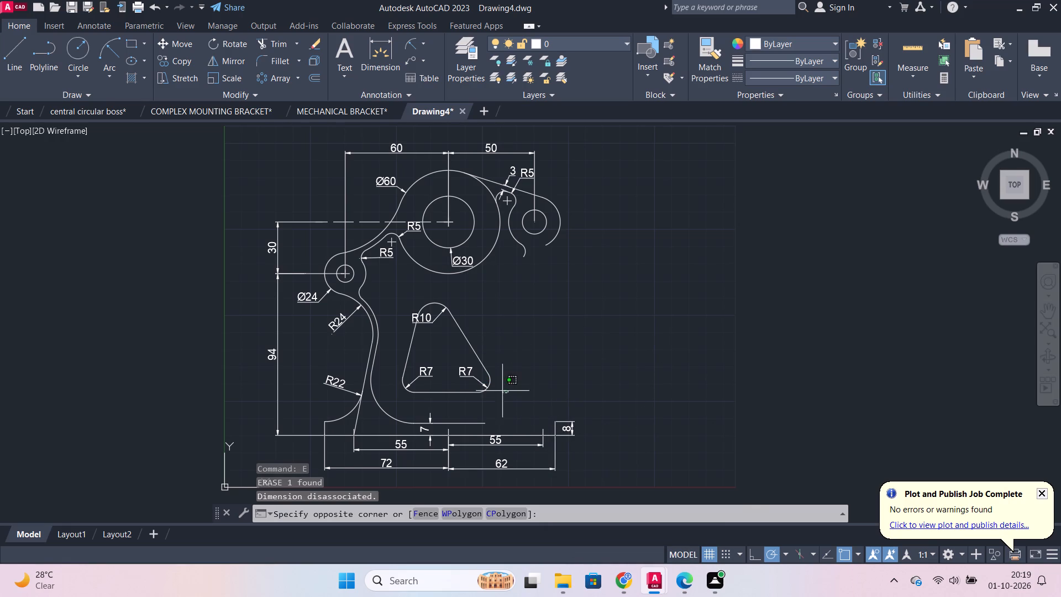
{"action": "left_click_drag", "start_coordinate": [497, 387], "coordinate": [484, 380]}
{"action": "left_click", "coordinate": [408, 305]}
{"action": "key", "text": "e"}
{"action": "key", "text": "Return"}
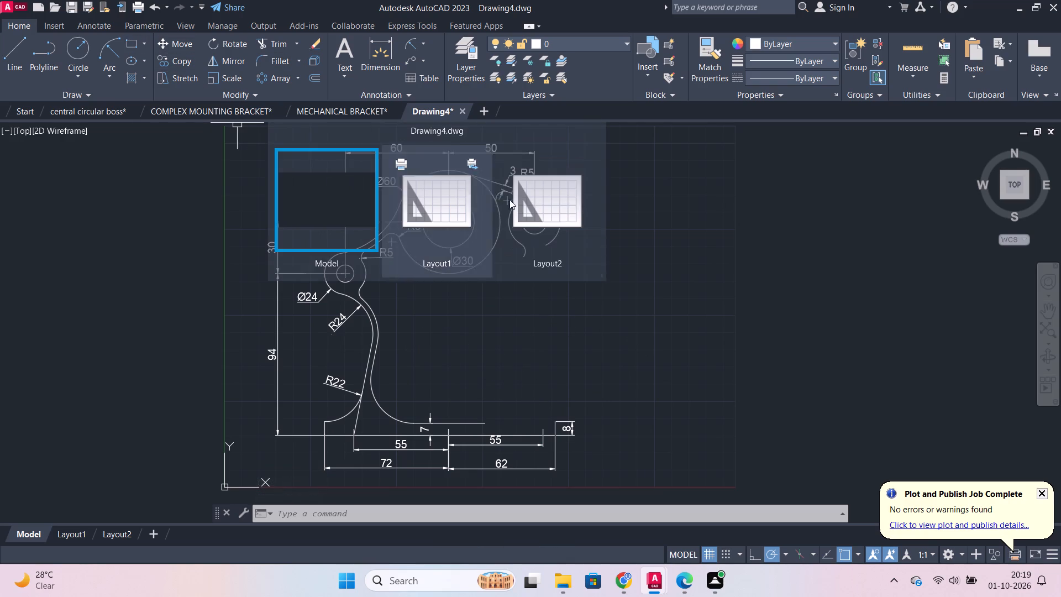
{"action": "key", "text": "Escape"}
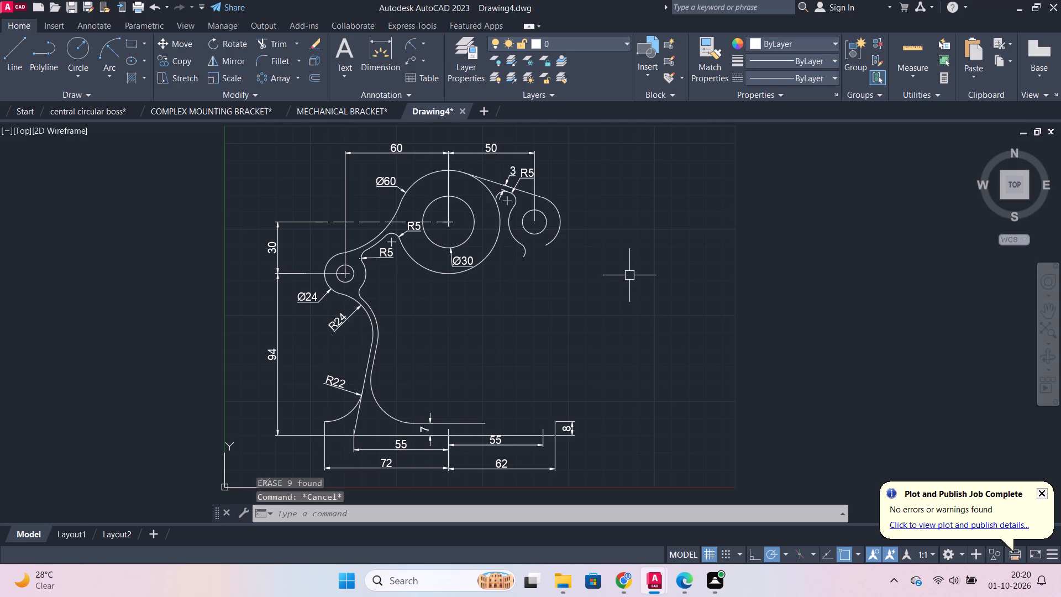
Extend the right boss's open outer arc into a full circle.
{"action": "type", "text": "ex"}
{"action": "key", "text": "Return"}
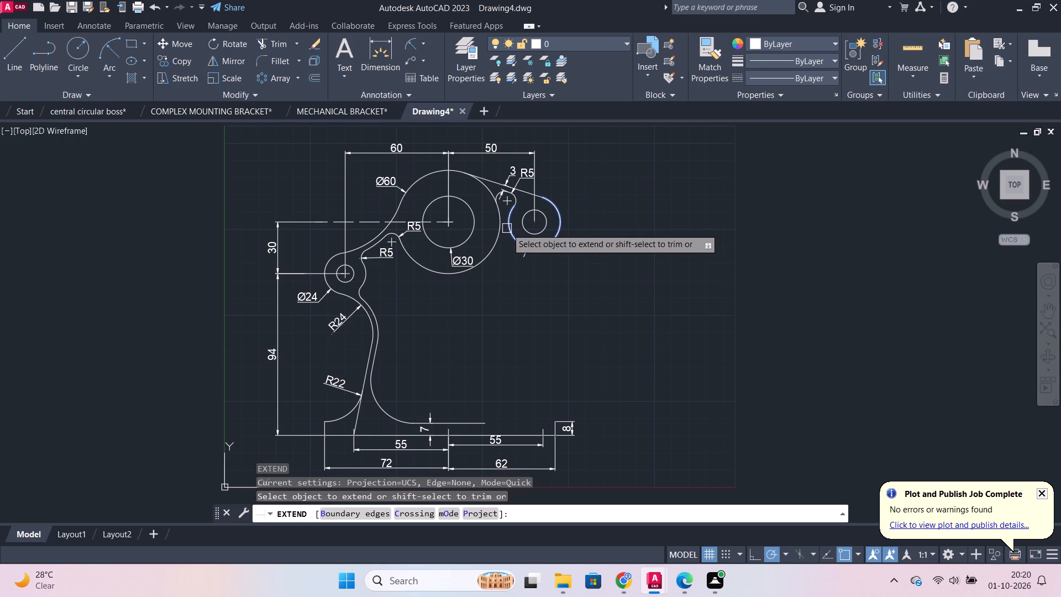
{"action": "left_click", "coordinate": [561, 234]}
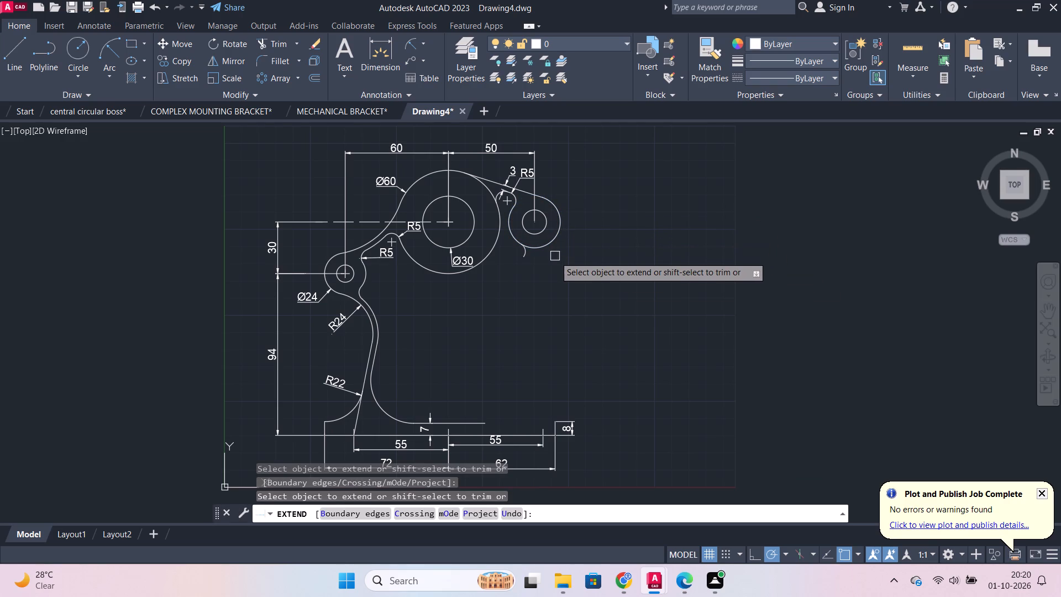
{"action": "key", "text": "Escape"}
Erase the leftover small fillet arc beneath the right boss.
{"action": "left_click", "coordinate": [529, 256]}
{"action": "key", "text": "e"}
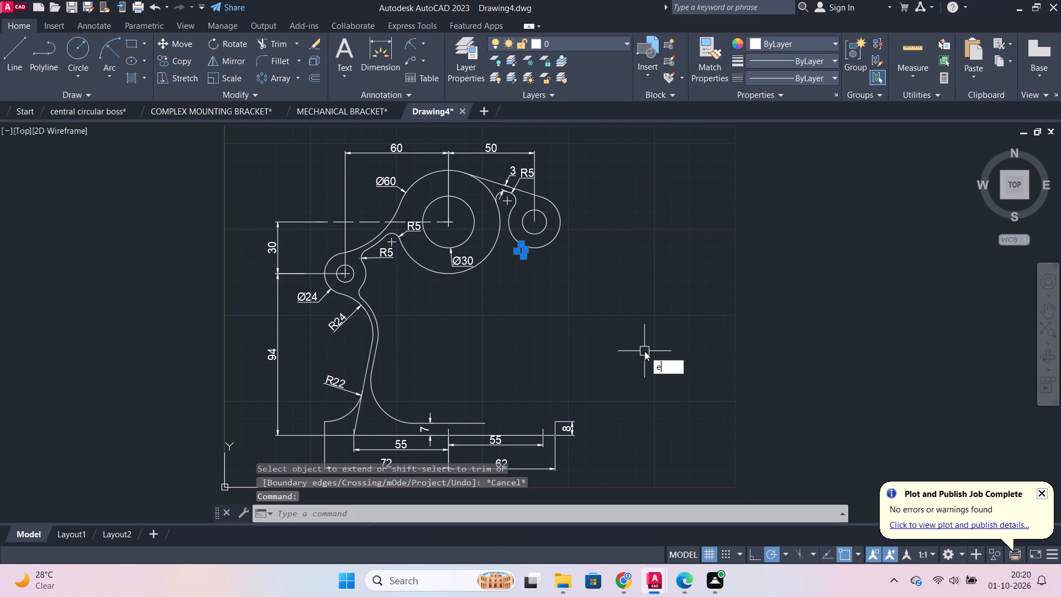
{"action": "key", "text": "Return"}
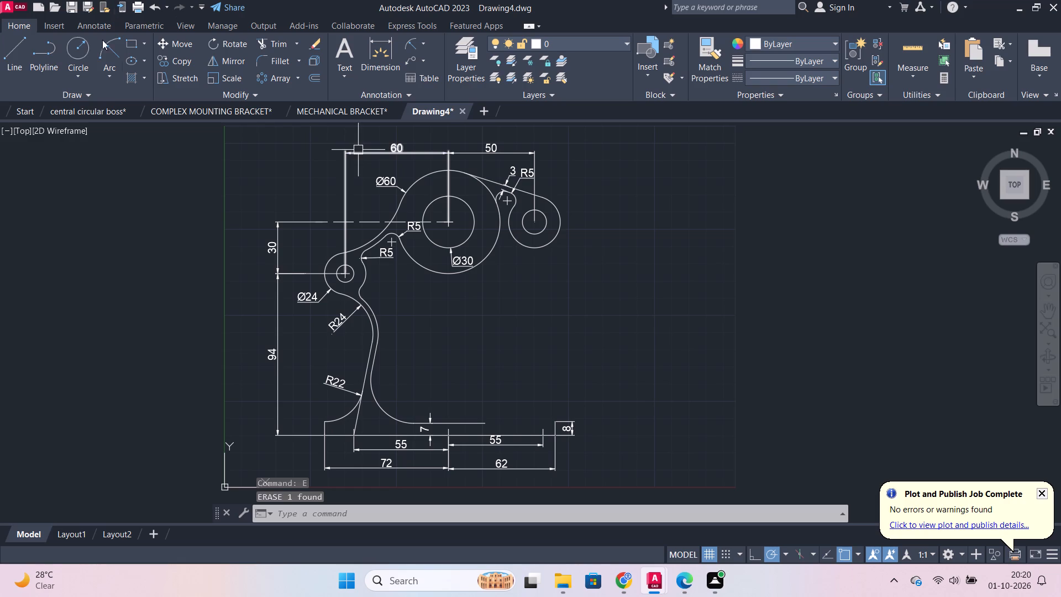
Draw a slanted line from the baseline end of the right-hand 55 dimension up to the centre of the large circle.
{"action": "left_click", "coordinate": [7, 50]}
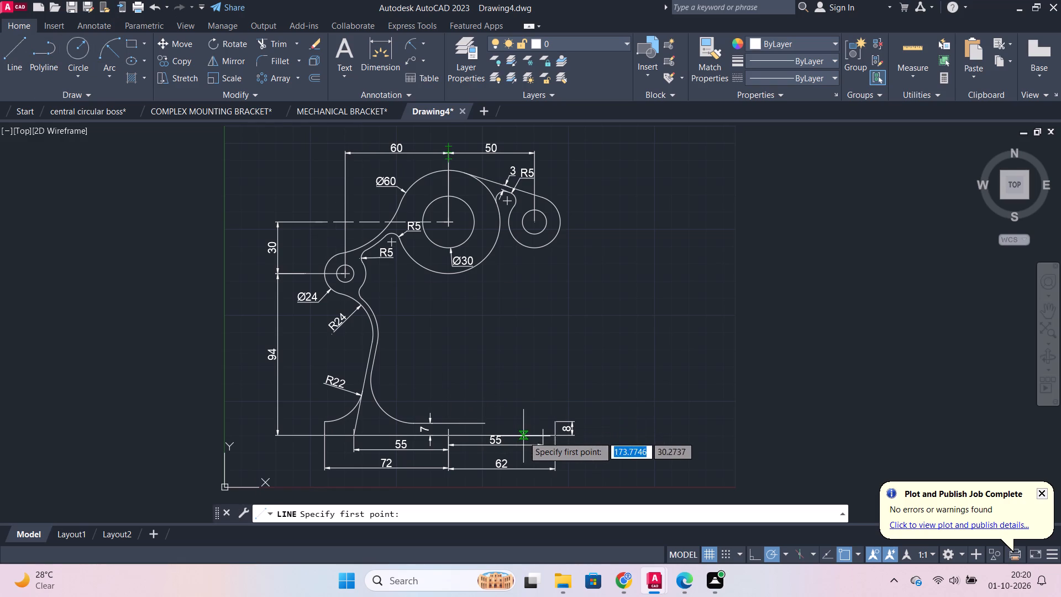
{"action": "scroll", "coordinate": [545, 432], "scroll_direction": "up", "scroll_amount": 1}
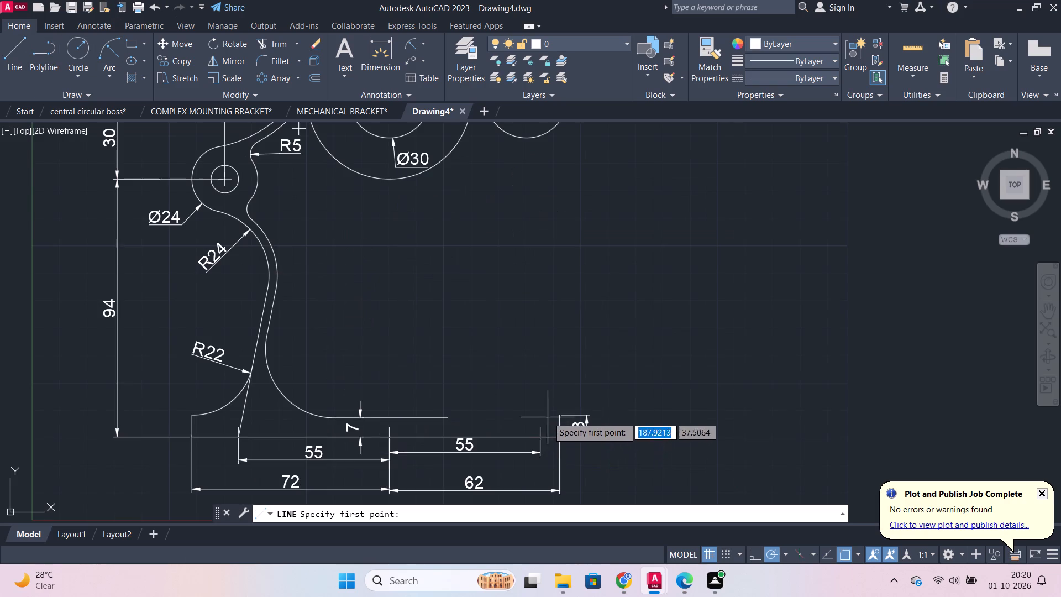
{"action": "left_click", "coordinate": [542, 437]}
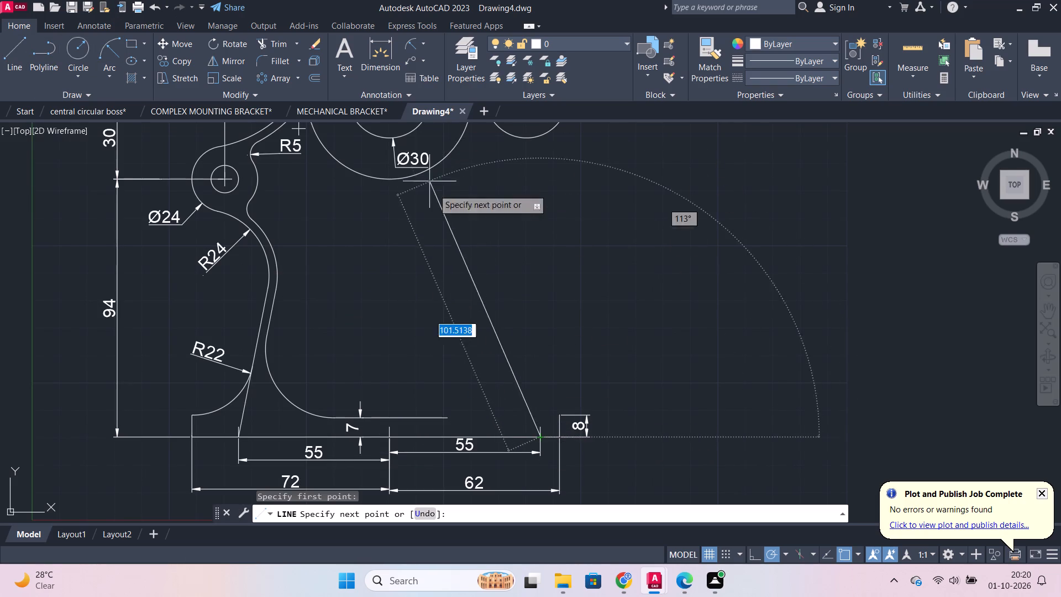
{"action": "middle_click_drag", "start_coordinate": [463, 226], "coordinate": [505, 302]}
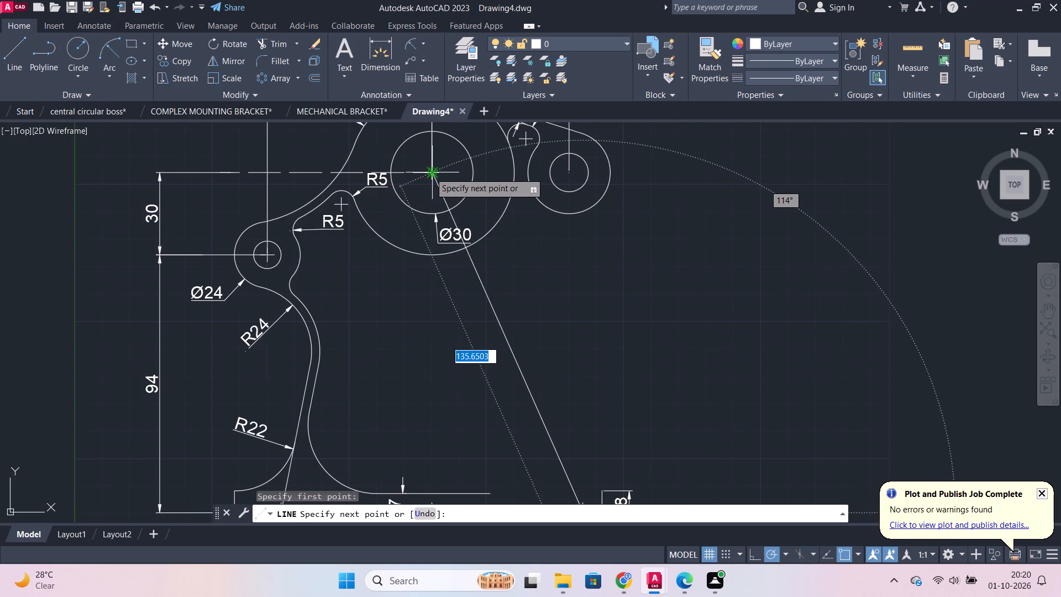
{"action": "left_click", "coordinate": [430, 172]}
{"action": "scroll", "coordinate": [577, 316], "scroll_direction": "down", "scroll_amount": 1}
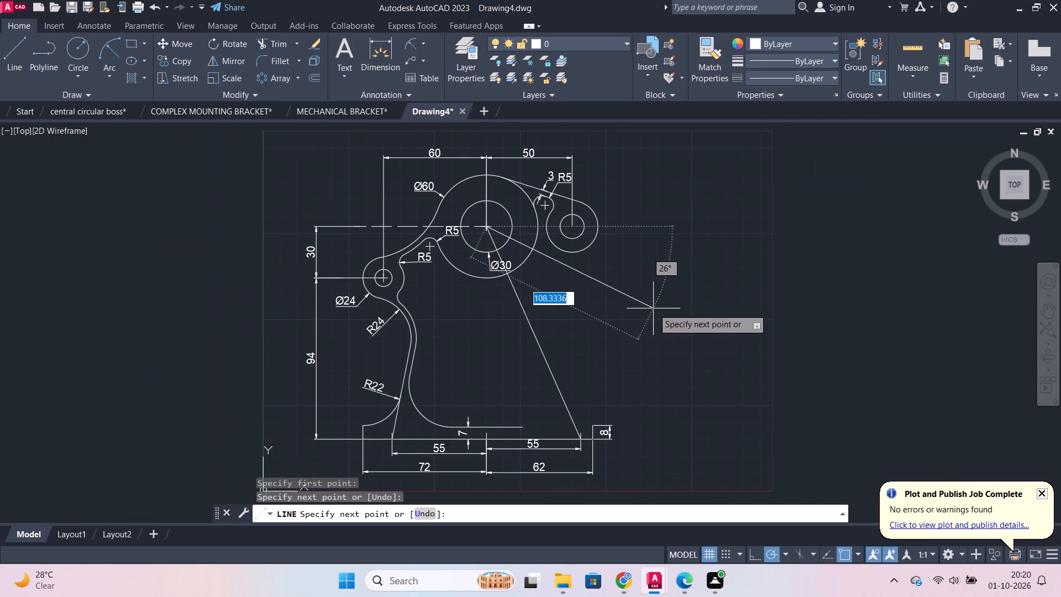
{"action": "key", "text": "Escape"}
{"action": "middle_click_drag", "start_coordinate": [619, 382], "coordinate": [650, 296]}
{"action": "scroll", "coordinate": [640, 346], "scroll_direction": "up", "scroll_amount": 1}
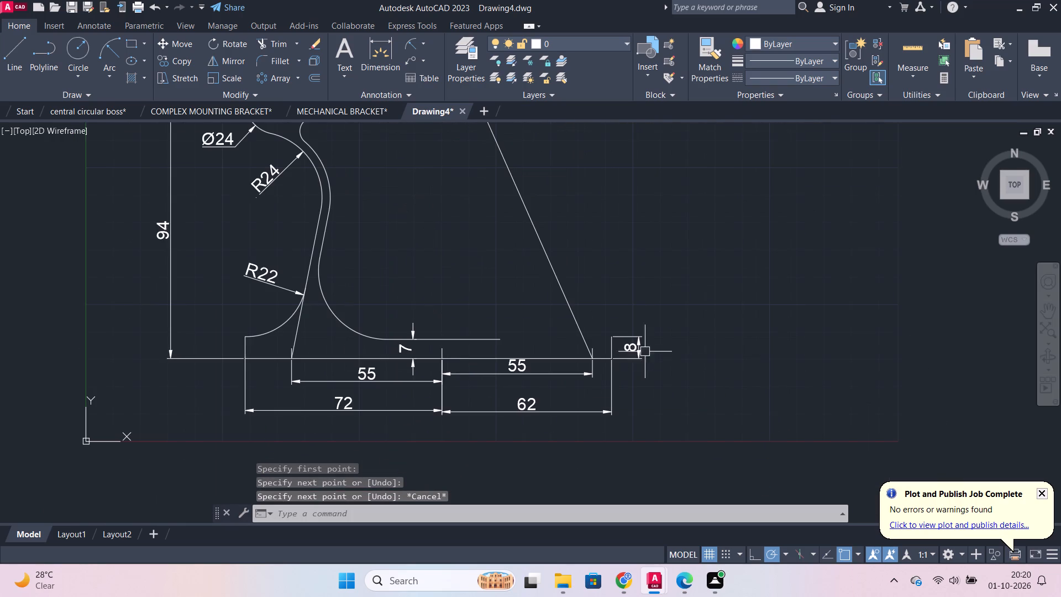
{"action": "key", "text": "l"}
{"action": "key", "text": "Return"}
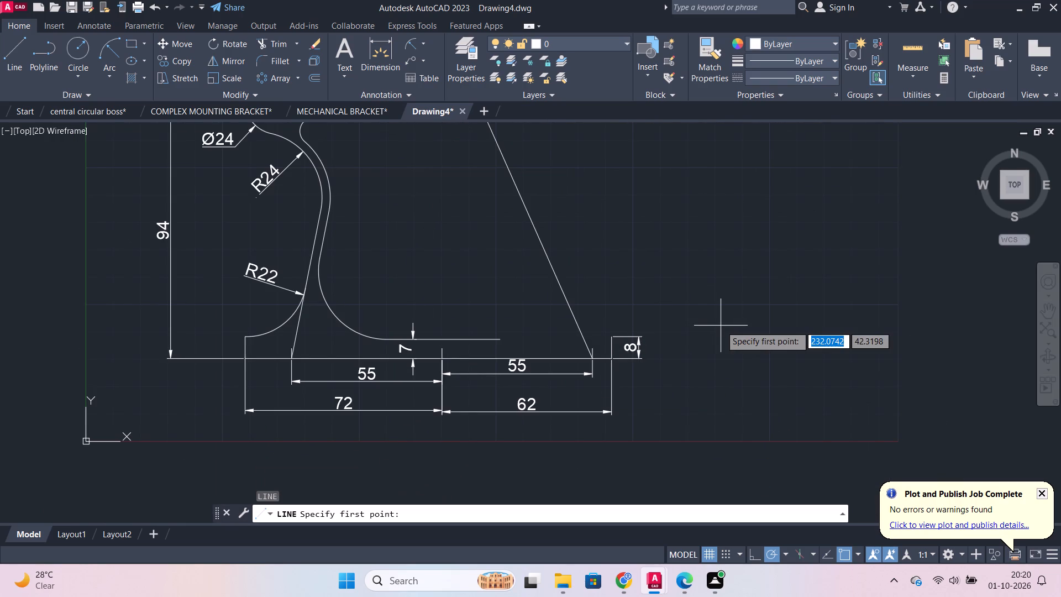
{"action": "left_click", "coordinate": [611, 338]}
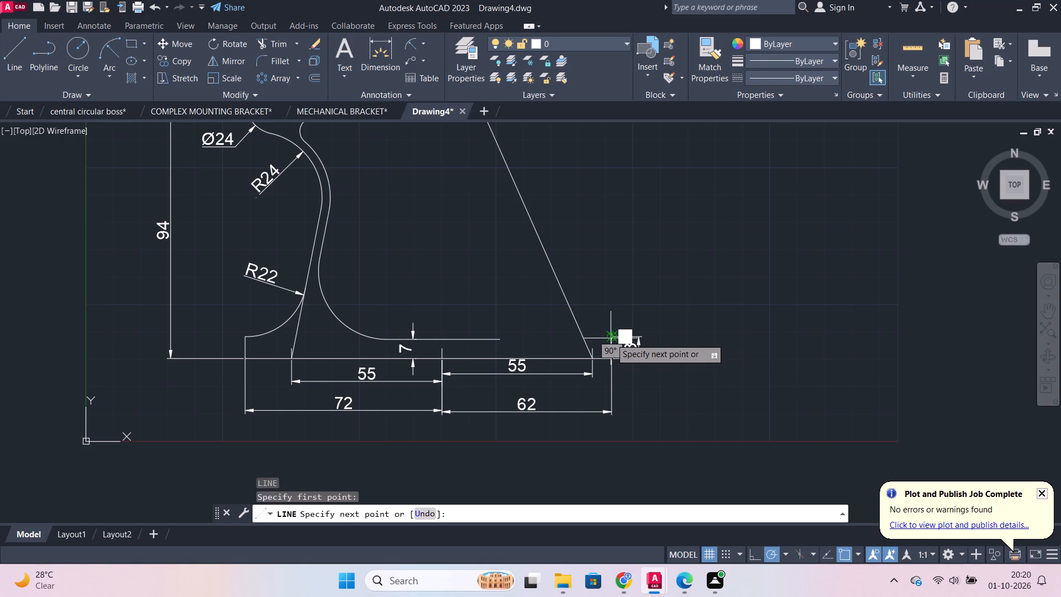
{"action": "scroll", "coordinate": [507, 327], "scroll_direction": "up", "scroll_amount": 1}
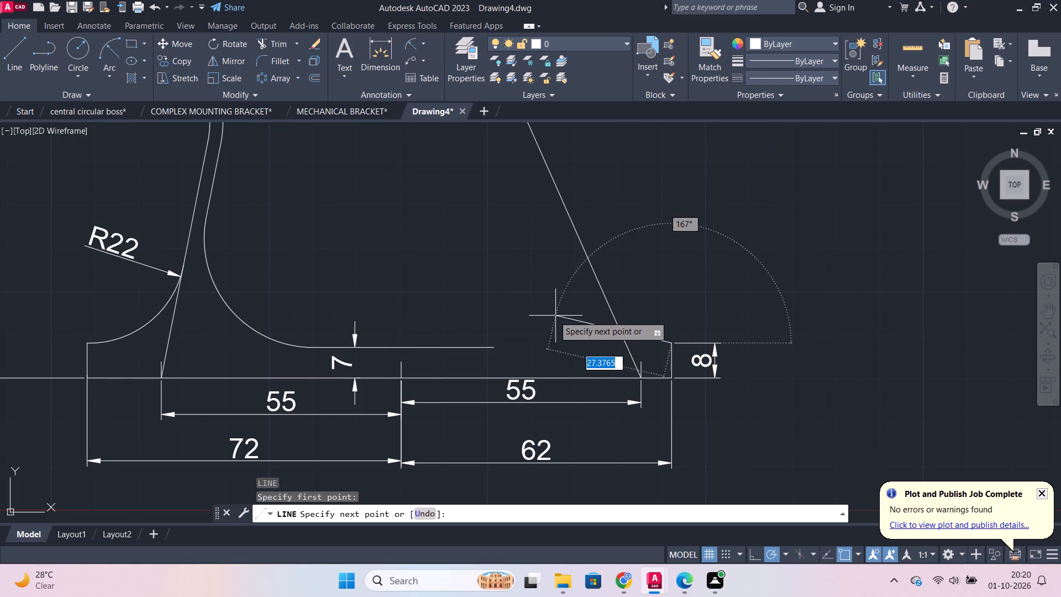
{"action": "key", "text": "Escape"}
Erase the lower inner fillet arc of the left leg and the horizontal inner line above the base.
{"action": "scroll", "coordinate": [472, 326], "scroll_direction": "down", "scroll_amount": 1}
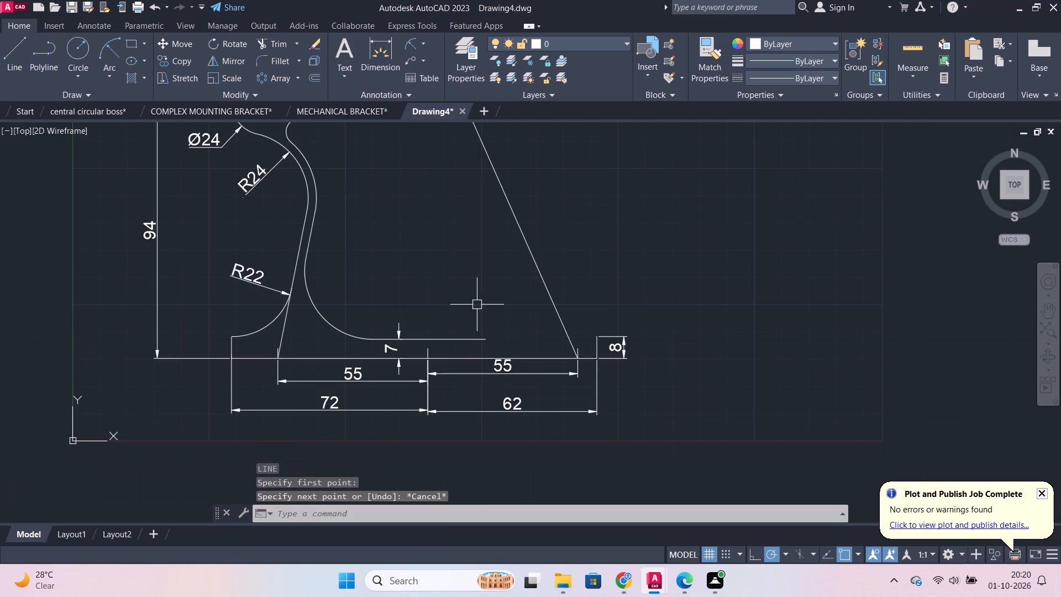
{"action": "middle_click_drag", "start_coordinate": [489, 306], "coordinate": [527, 291]}
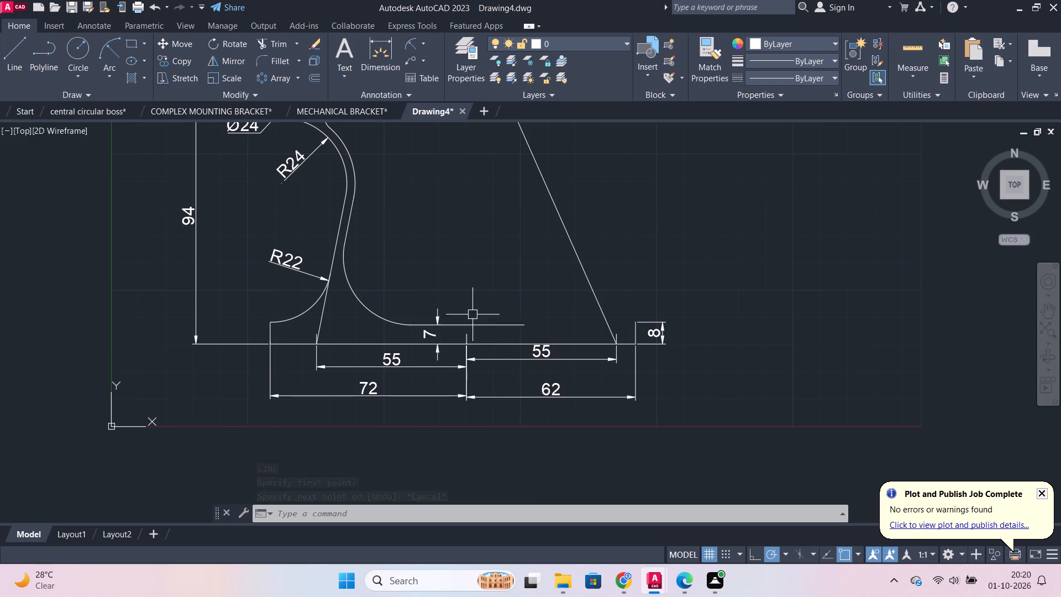
{"action": "scroll", "coordinate": [457, 272], "scroll_direction": "down", "scroll_amount": 1}
{"action": "scroll", "coordinate": [433, 271], "scroll_direction": "up", "scroll_amount": 1}
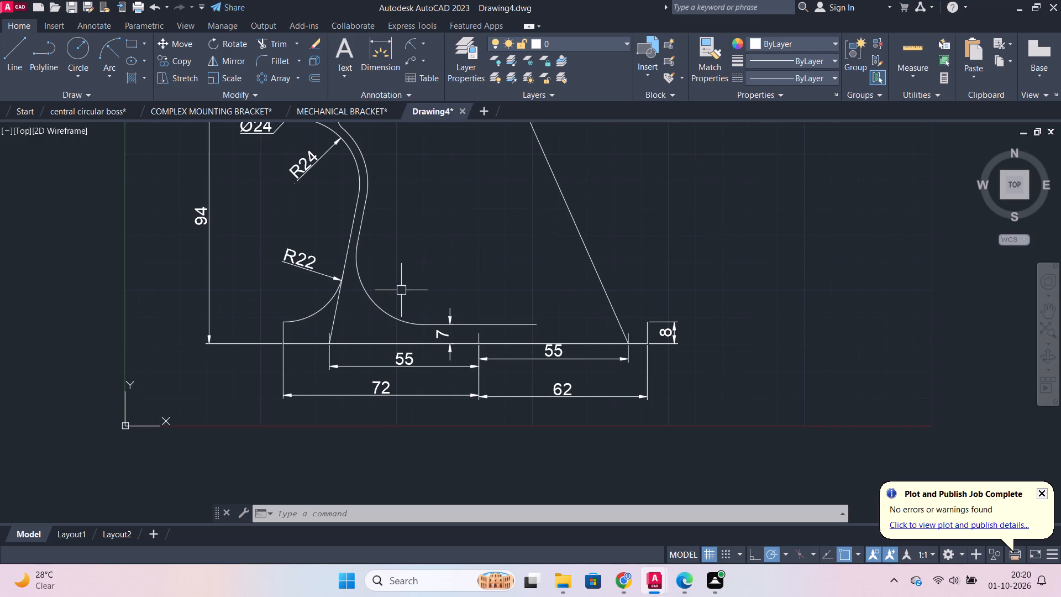
{"action": "left_click", "coordinate": [384, 309]}
{"action": "left_click", "coordinate": [497, 327]}
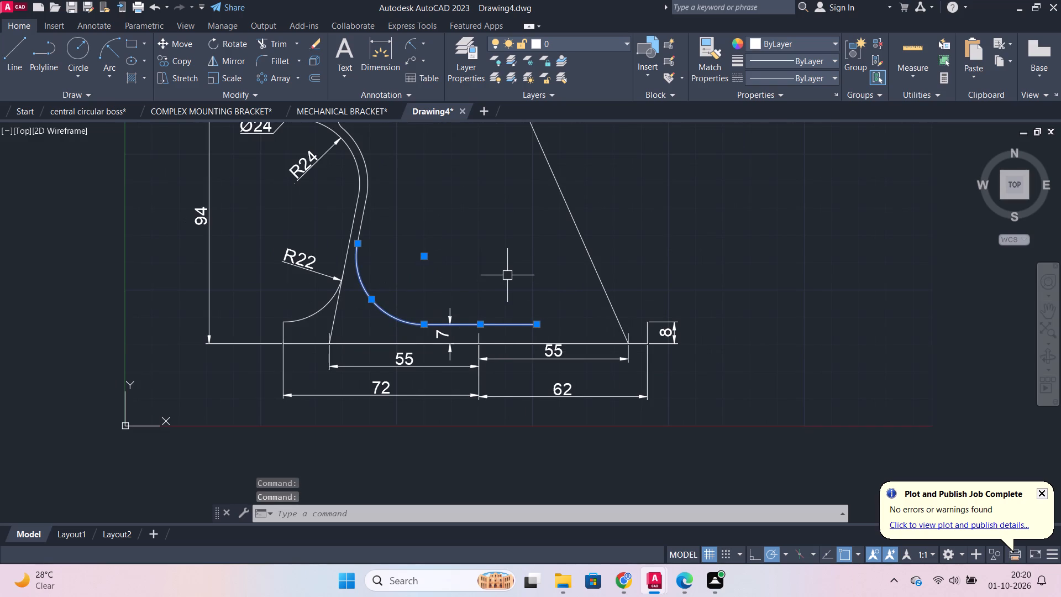
{"action": "key", "text": "e"}
{"action": "key", "text": "Return"}
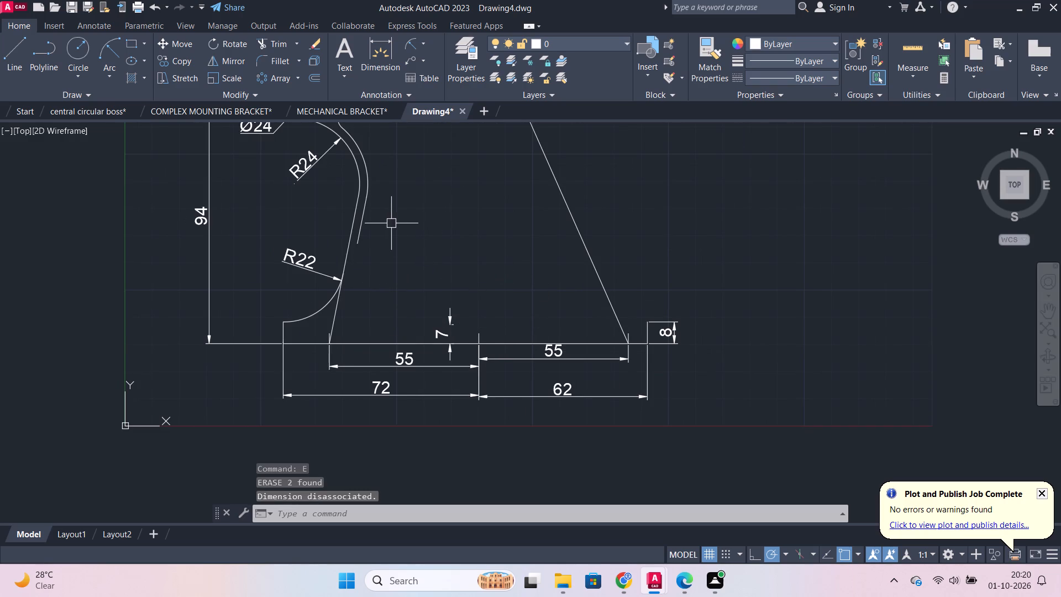
Extend the left leg's inner slanted line down to the baseline.
{"action": "type", "text": "ex"}
{"action": "key", "text": "Return"}
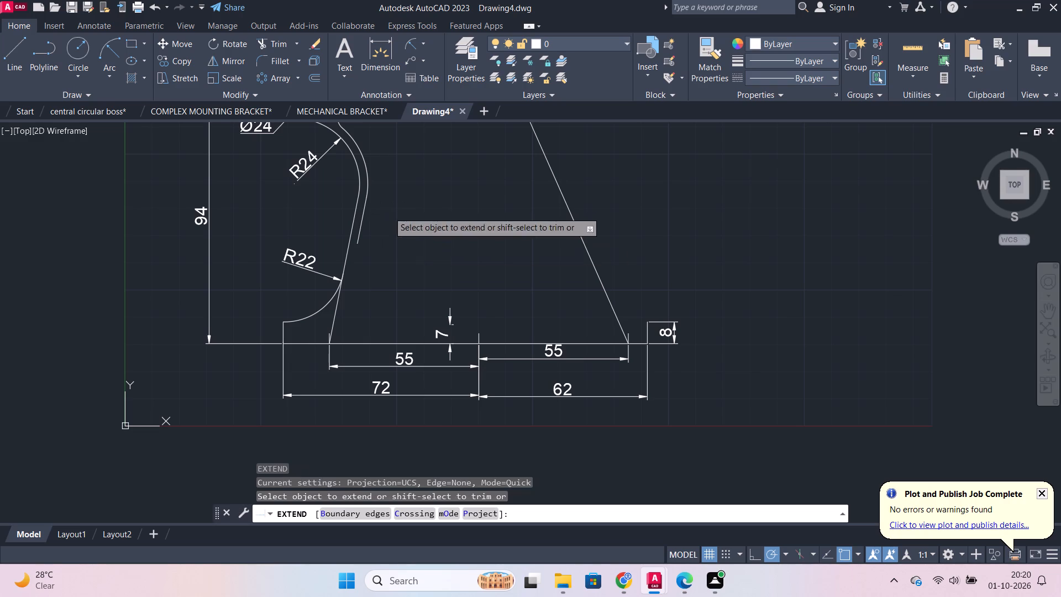
{"action": "left_click", "coordinate": [358, 235]}
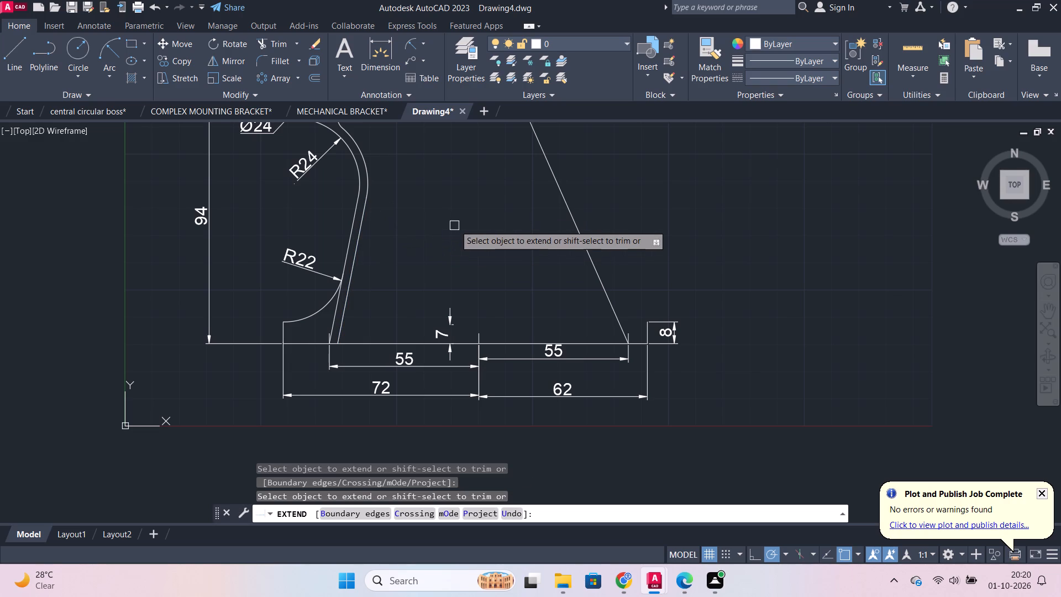
{"action": "scroll", "coordinate": [457, 223], "scroll_direction": "down", "scroll_amount": 1}
{"action": "key", "text": "Escape"}
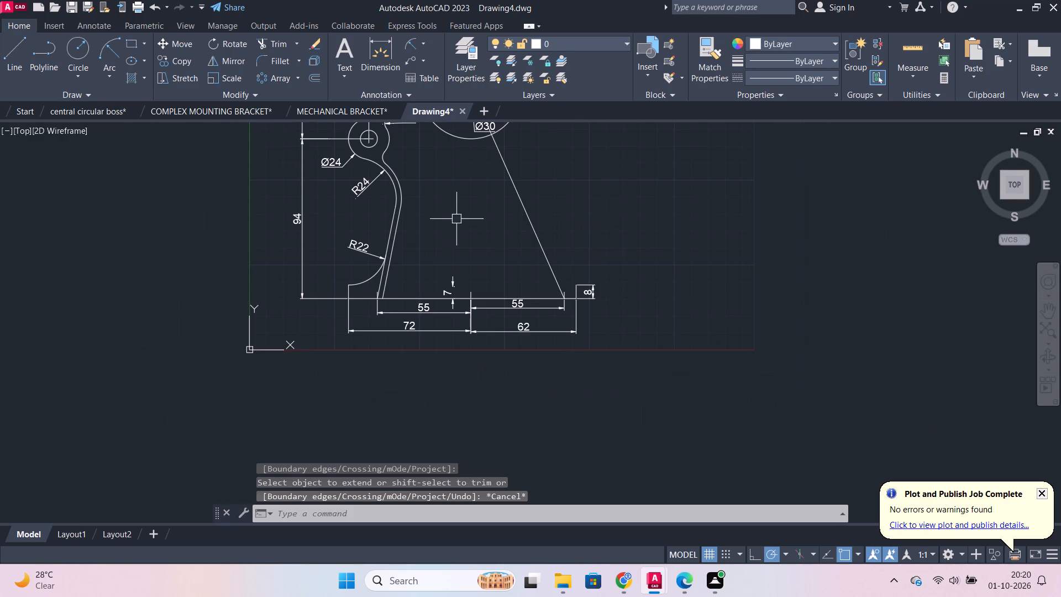
Offset the right leg's slanted line 3 mm towards the inside of the part.
{"action": "middle_click_drag", "start_coordinate": [458, 219], "coordinate": [463, 255]}
{"action": "scroll", "coordinate": [464, 250], "scroll_direction": "up", "scroll_amount": 1}
{"action": "middle_click_drag", "start_coordinate": [476, 249], "coordinate": [477, 271]}
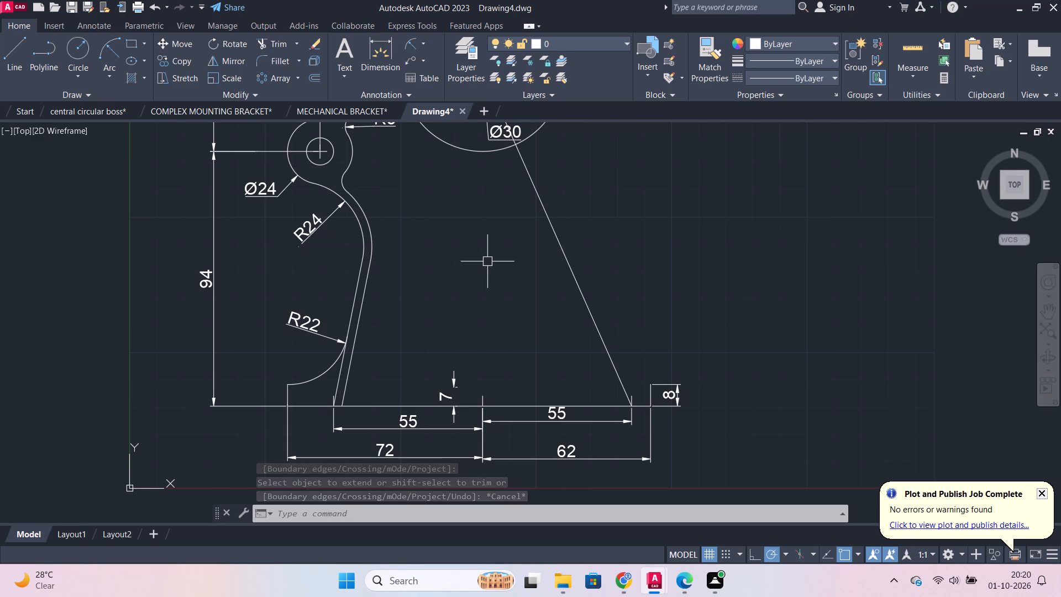
{"action": "left_click", "coordinate": [571, 260]}
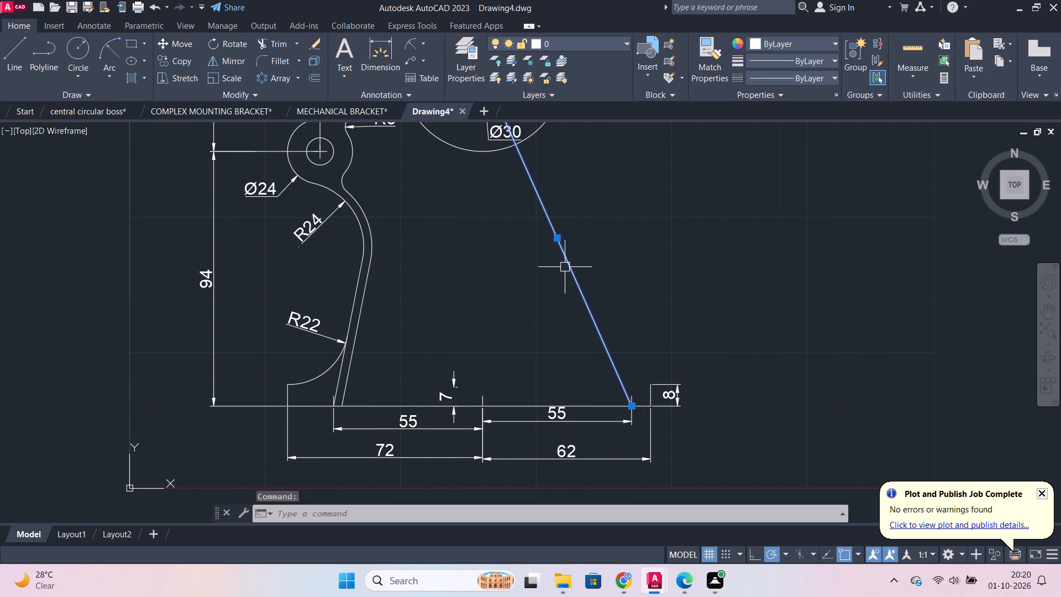
{"action": "key", "text": "o"}
{"action": "key", "text": "Return"}
{"action": "key", "text": "Return"}
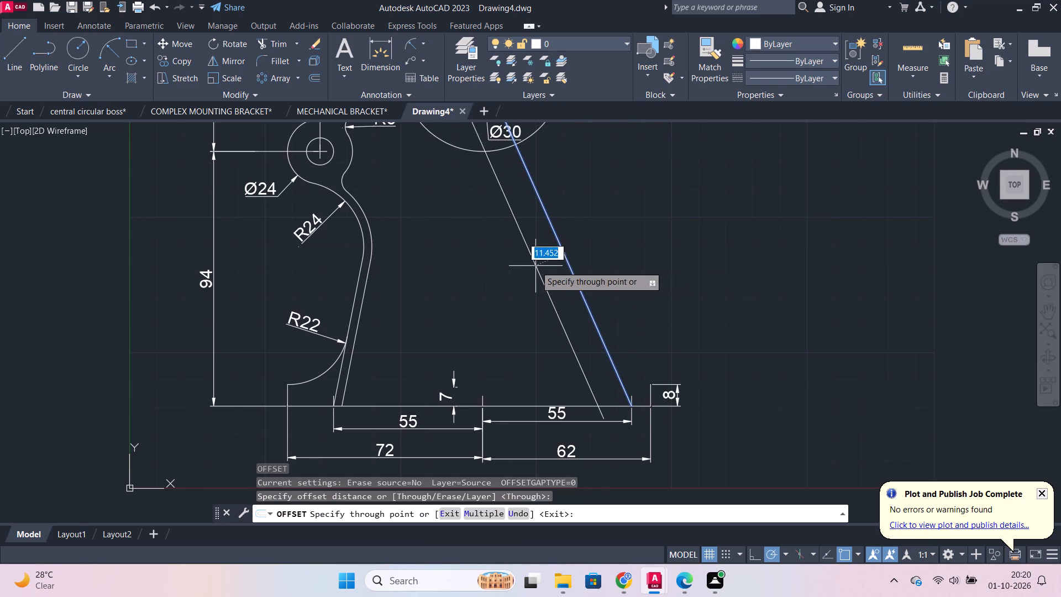
{"action": "key", "text": "3"}
{"action": "key", "text": "Return"}
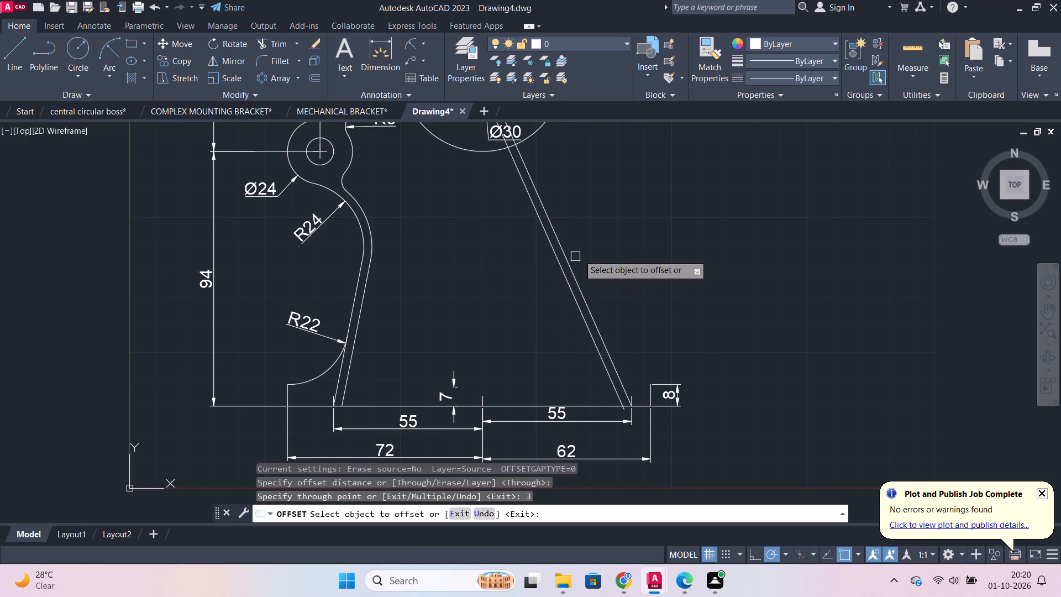
{"action": "middle_click_drag", "start_coordinate": [595, 217], "coordinate": [596, 304]}
{"action": "key", "text": "Escape"}
Trim both slanted lines of the right leg inside the Ø30 and Ø60 circles so they start at the Ø60 circle.
{"action": "type", "text": "tr"}
{"action": "key", "text": "Return"}
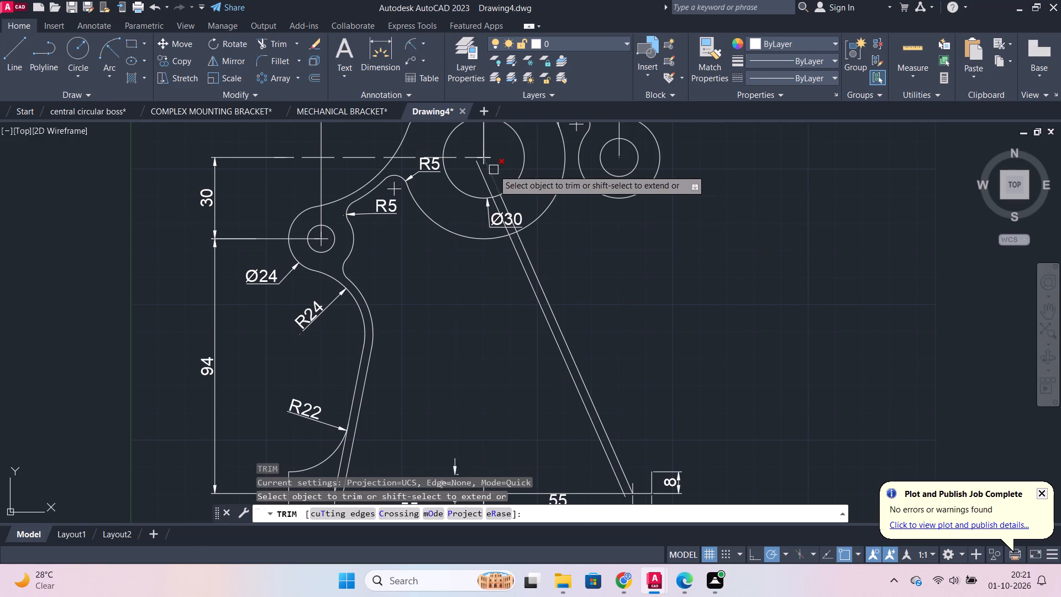
{"action": "left_click", "coordinate": [493, 170]}
{"action": "left_click", "coordinate": [486, 175]}
{"action": "scroll", "coordinate": [489, 195], "scroll_direction": "up", "scroll_amount": 2}
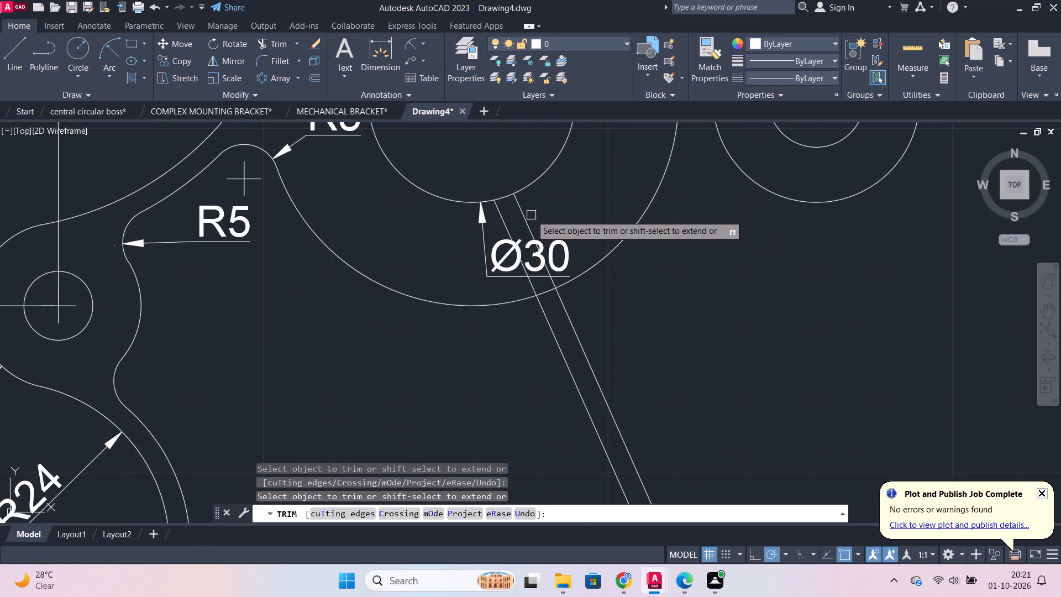
{"action": "left_click", "coordinate": [528, 220]}
{"action": "left_click", "coordinate": [507, 221]}
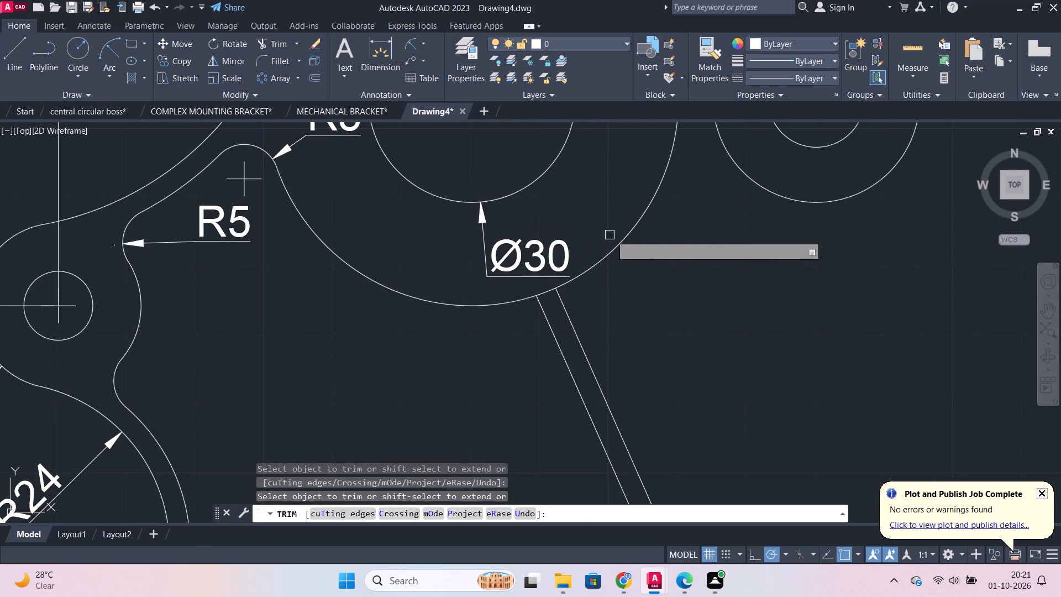
{"action": "scroll", "coordinate": [642, 248], "scroll_direction": "down", "scroll_amount": 2}
{"action": "key", "text": "grave"}
{"action": "scroll", "coordinate": [723, 277], "scroll_direction": "down", "scroll_amount": 1}
{"action": "middle_click_drag", "start_coordinate": [713, 277], "coordinate": [658, 283]}
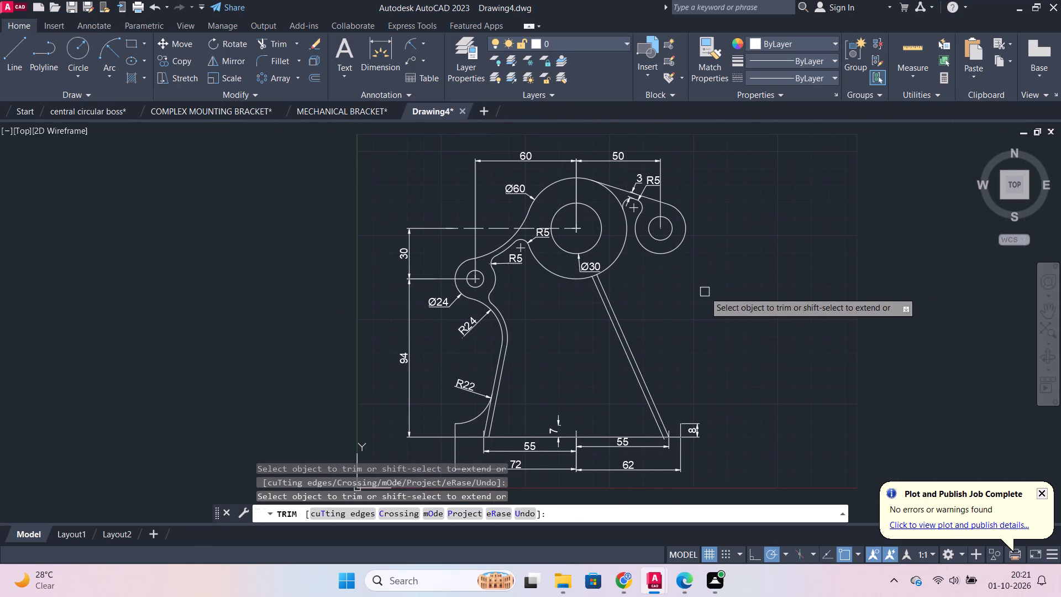
{"action": "key", "text": "grave"}
{"action": "key", "text": "Escape"}
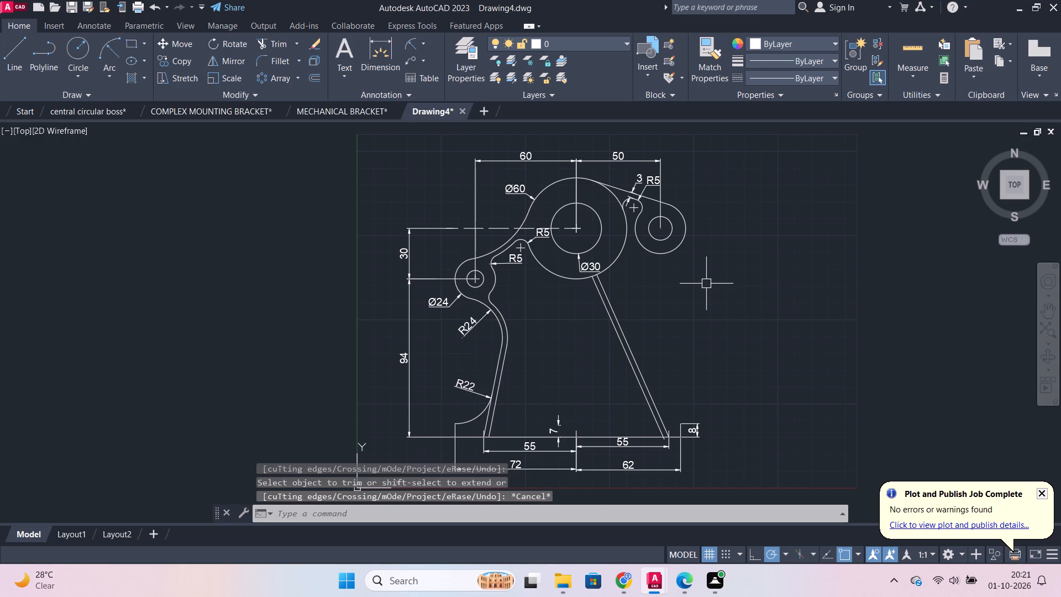
Fillet the right leg's outer slanted line to the right boss's outer circle with a radius of 30.
{"action": "key", "text": "f"}
{"action": "key", "text": "Return"}
{"action": "key", "text": "r"}
{"action": "key", "text": "Return"}
{"action": "type", "text": "30"}
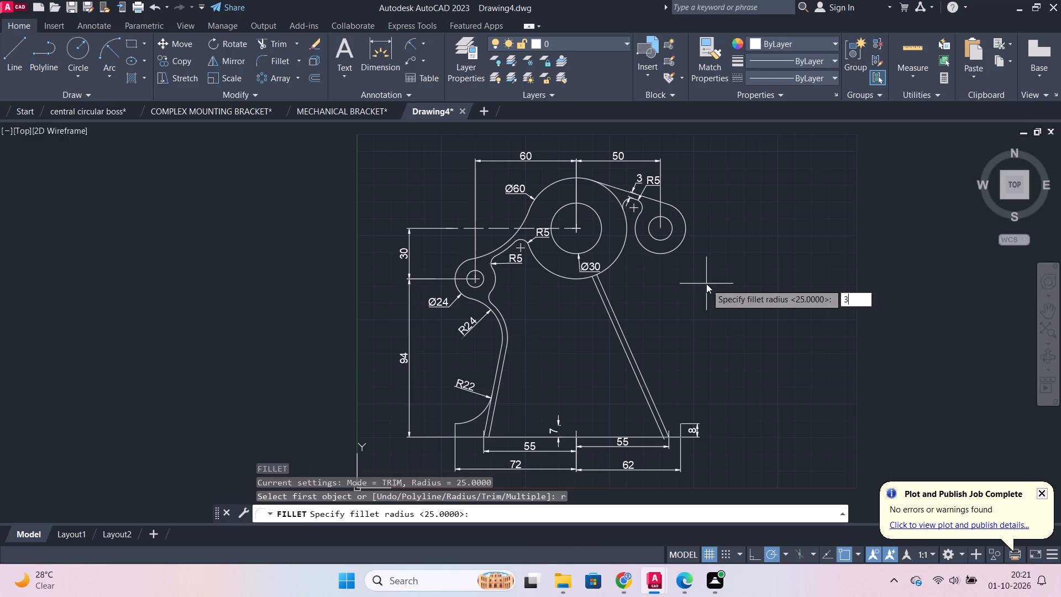
{"action": "key", "text": "Return"}
{"action": "scroll", "coordinate": [658, 295], "scroll_direction": "up", "scroll_amount": 2}
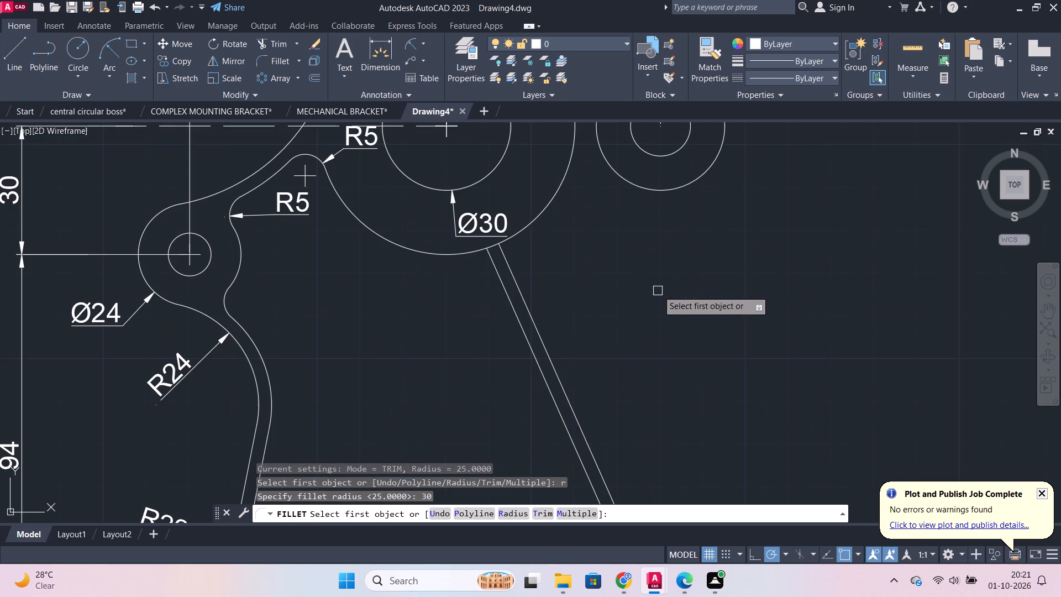
{"action": "left_click", "coordinate": [546, 349]}
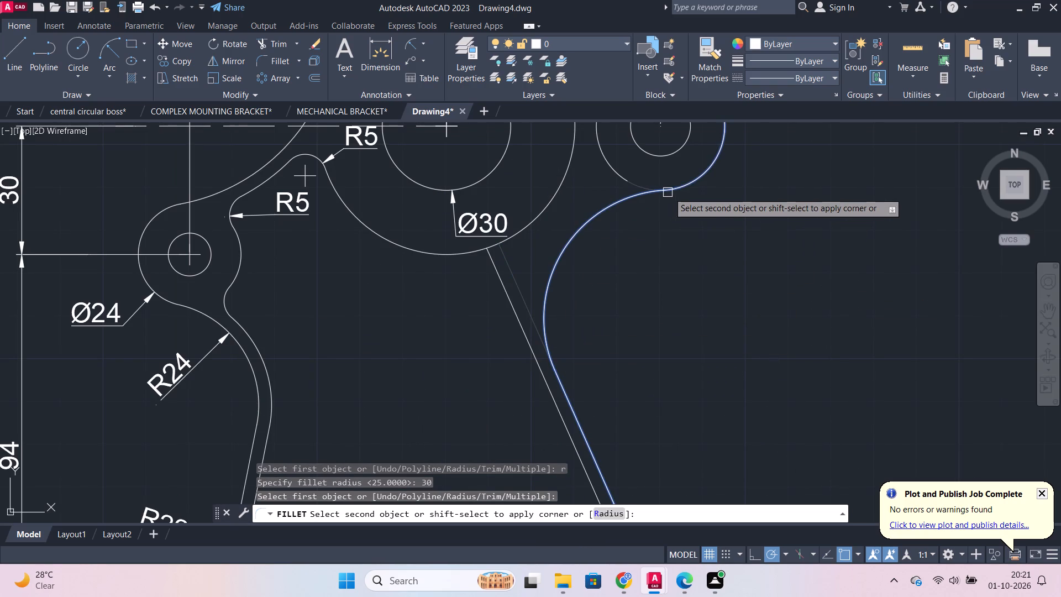
{"action": "left_click", "coordinate": [674, 191]}
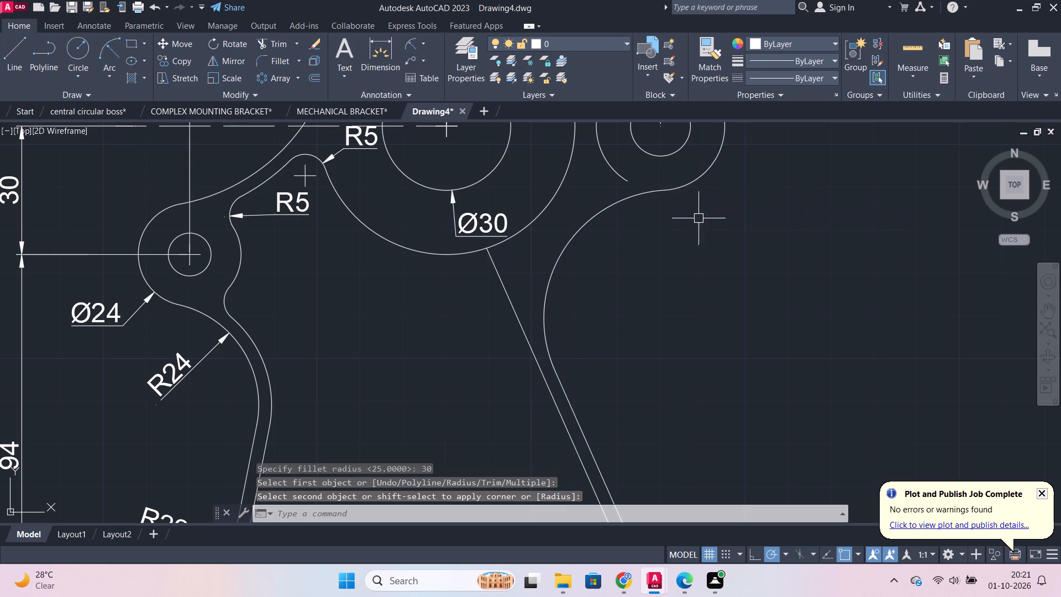
Offset the R30 fillet arc 3 mm towards the inside of the part.
{"action": "key", "text": "o"}
{"action": "key", "text": "Return"}
{"action": "key", "text": "Return"}
{"action": "left_click", "coordinate": [551, 266]}
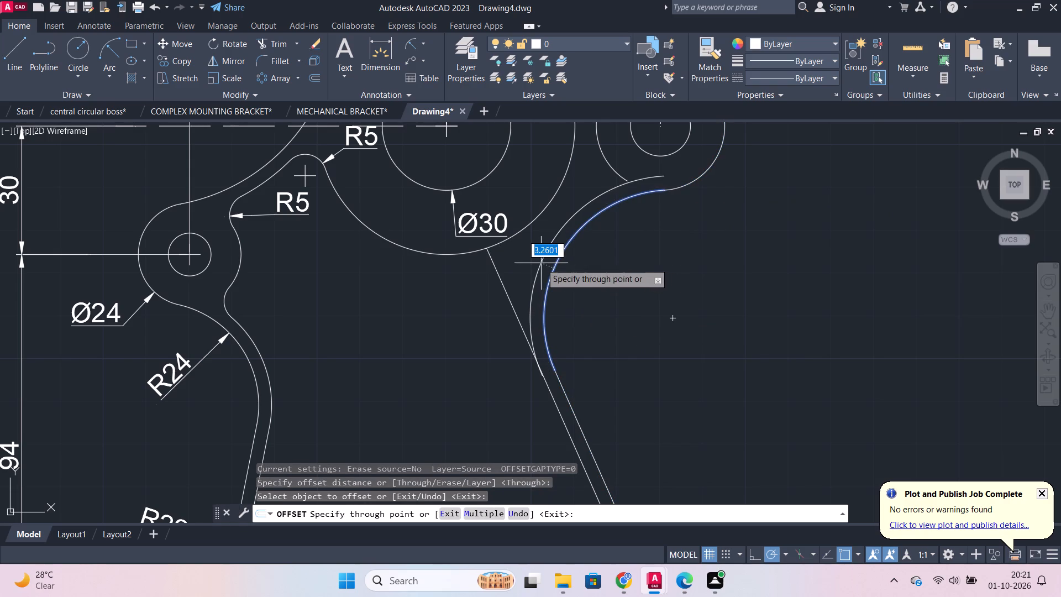
{"action": "key", "text": "3"}
{"action": "key", "text": "Return"}
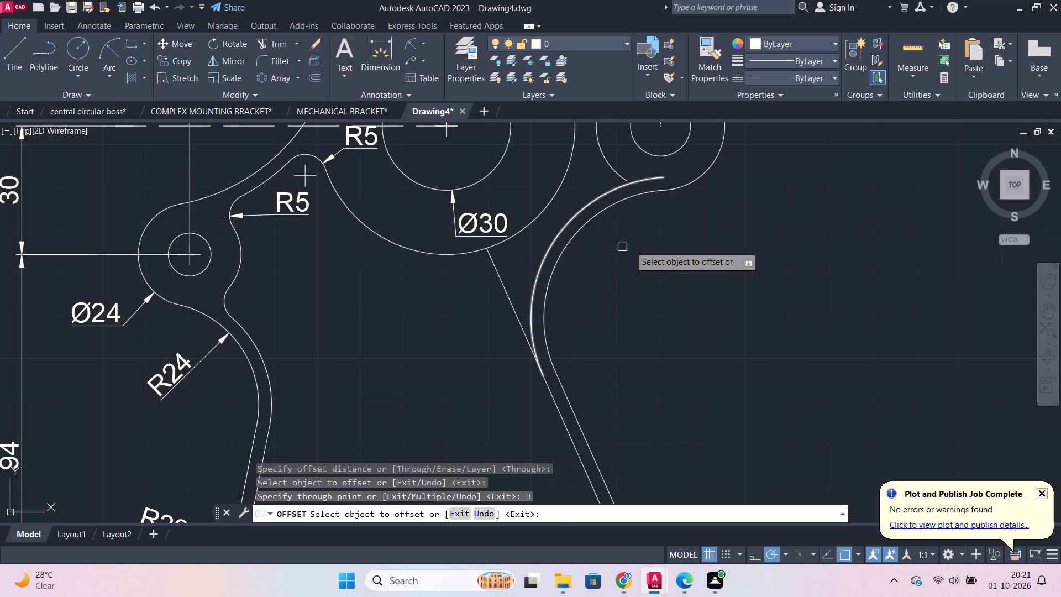
{"action": "key", "text": "Escape"}
Extend the open lower end of the right boss's outer arc to the offset inner arc.
{"action": "key", "text": "e"}
{"action": "key", "text": "x"}
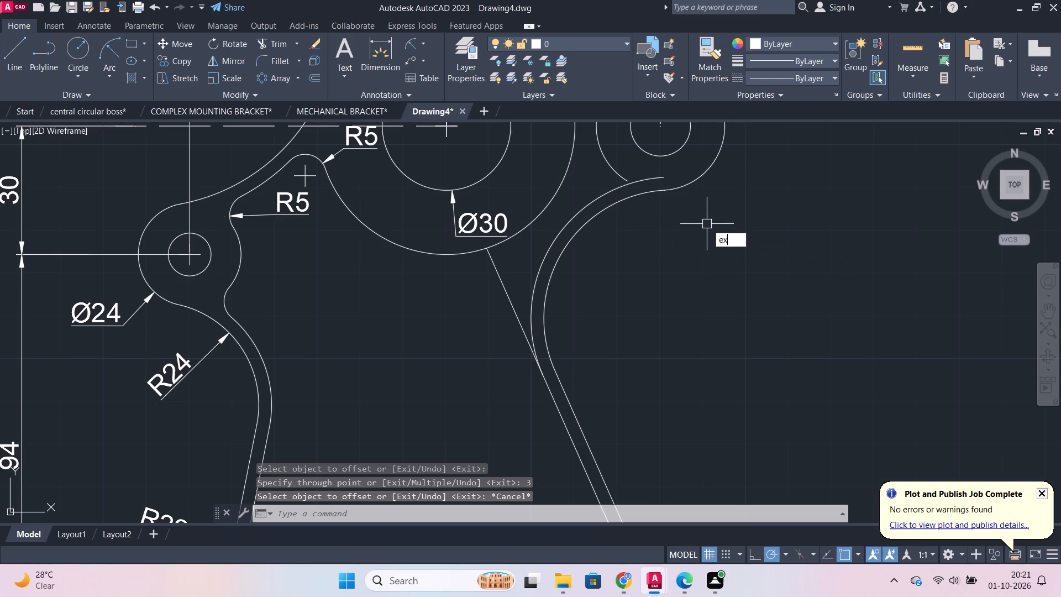
{"action": "key", "text": "Return"}
{"action": "left_click", "coordinate": [620, 175]}
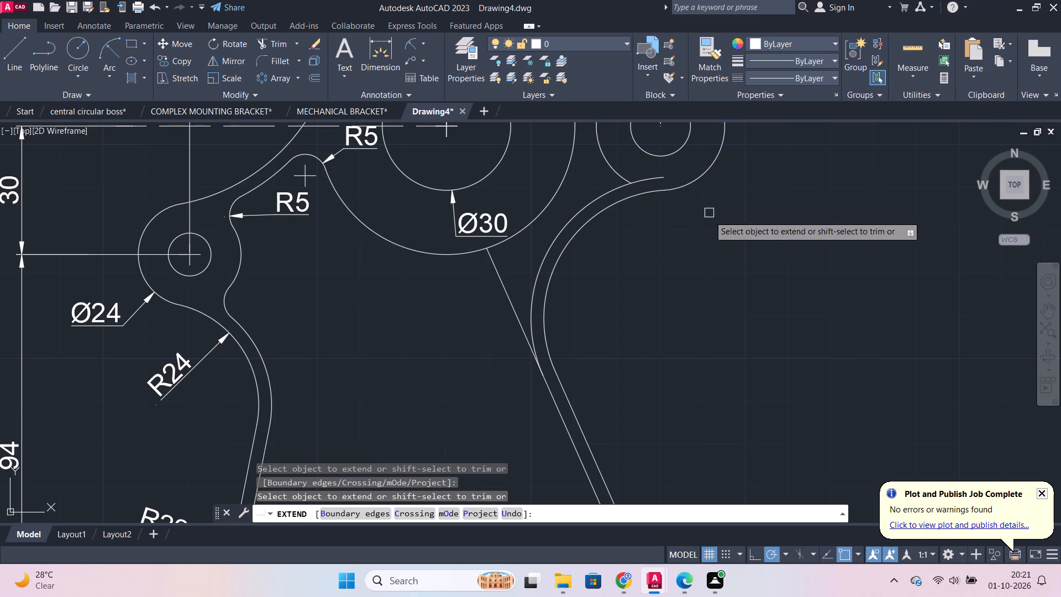
Trim the offset arc's overshoot inside the right boss and the right leg's inner slanted line above its junction with that arc.
{"action": "key", "text": "Escape"}
{"action": "type", "text": "tr"}
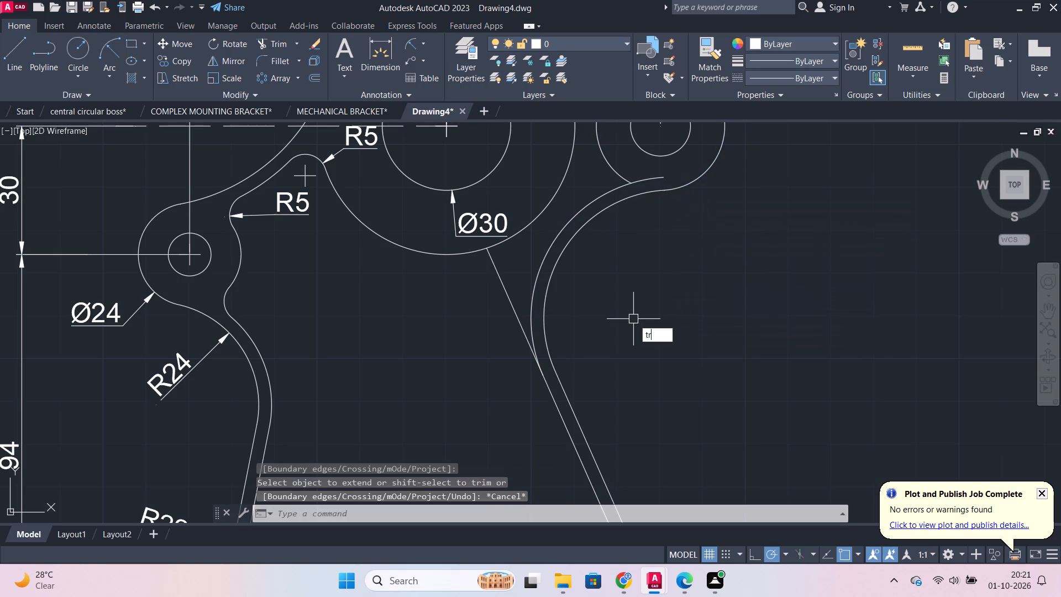
{"action": "key", "text": "Return"}
{"action": "left_click", "coordinate": [657, 181]}
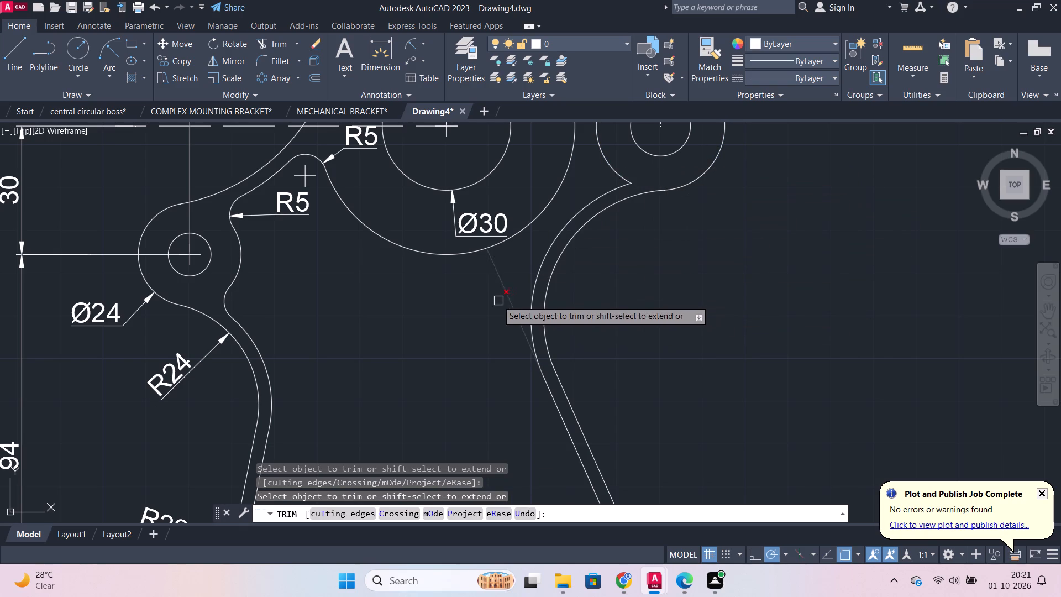
{"action": "left_click", "coordinate": [509, 294]}
{"action": "scroll", "coordinate": [624, 315], "scroll_direction": "down", "scroll_amount": 1}
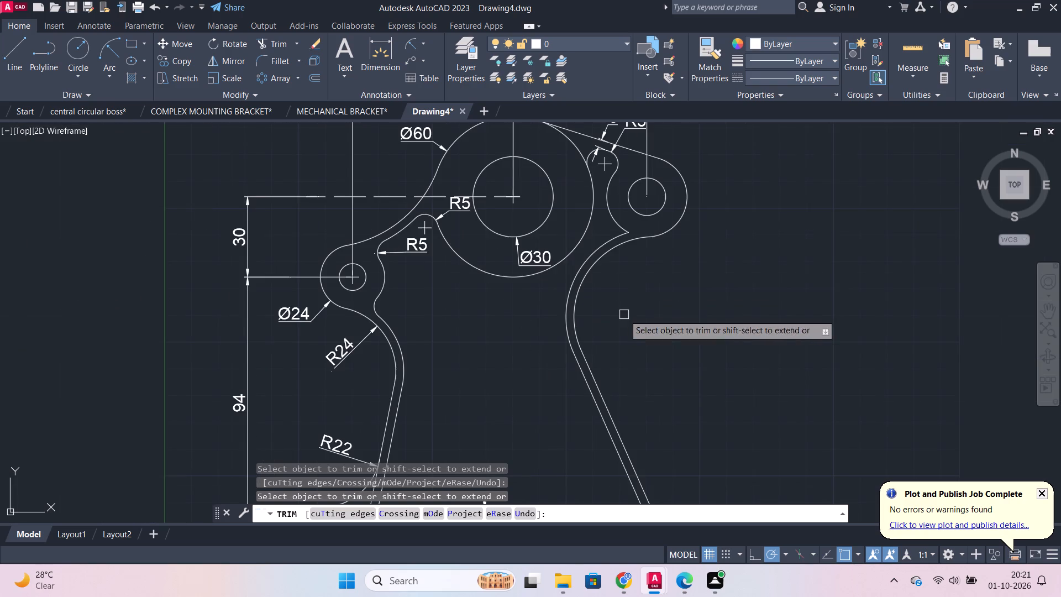
{"action": "scroll", "coordinate": [637, 308], "scroll_direction": "down", "scroll_amount": 2}
{"action": "middle_click_drag", "start_coordinate": [655, 317], "coordinate": [675, 263]}
{"action": "scroll", "coordinate": [691, 287], "scroll_direction": "up", "scroll_amount": 2}
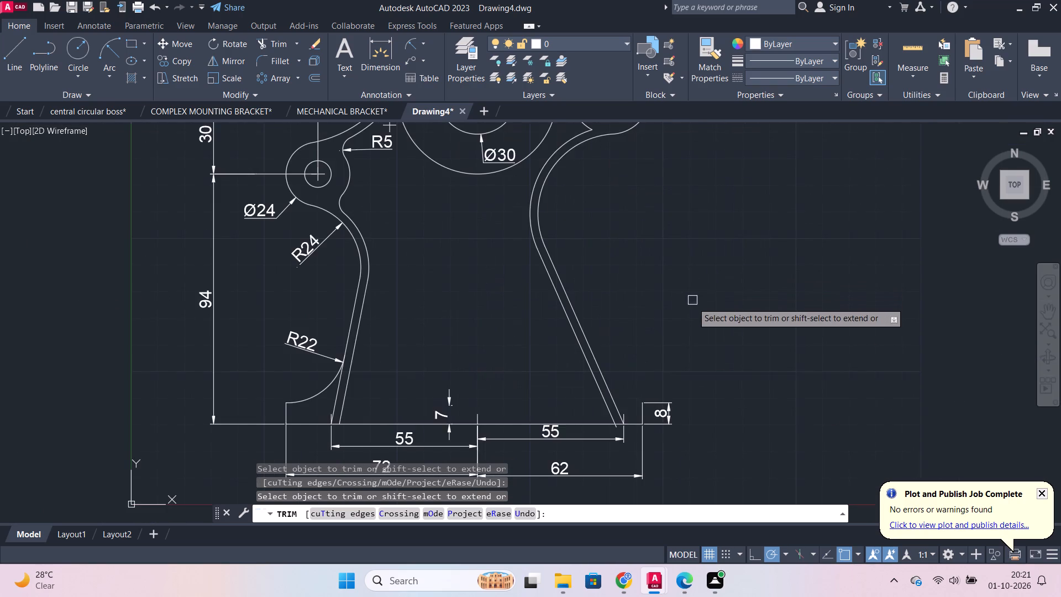
{"action": "middle_click_drag", "start_coordinate": [670, 302], "coordinate": [659, 229]}
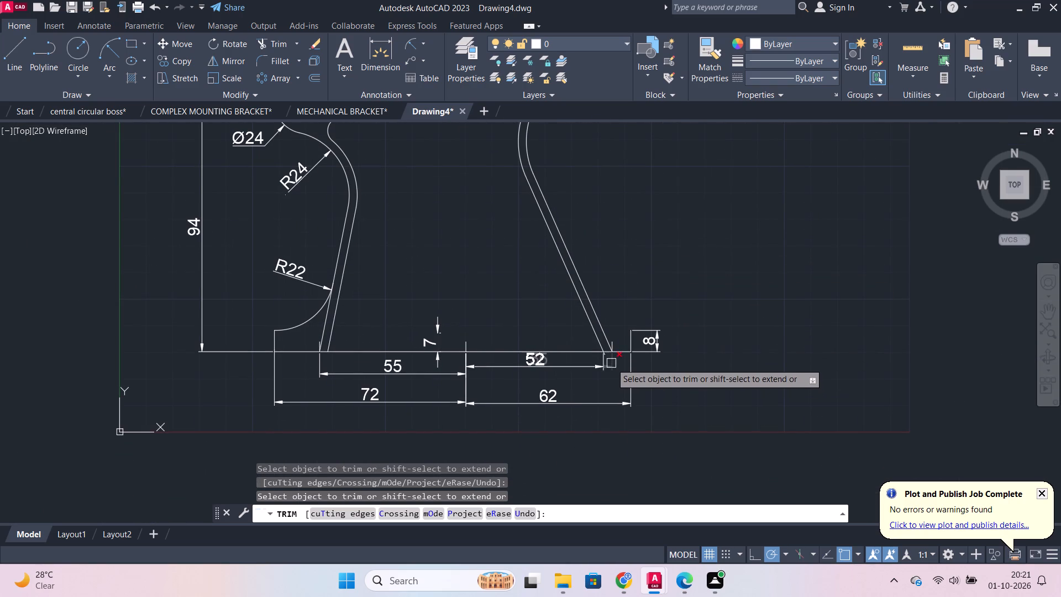
{"action": "key", "text": "Escape"}
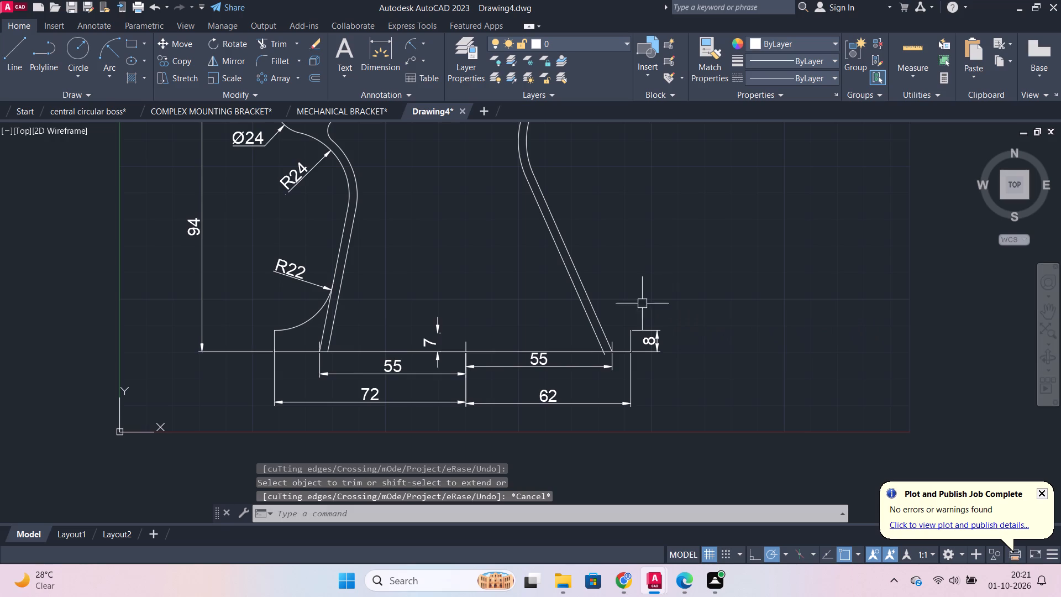
Offset the horizontal base line 7 mm upward.
{"action": "left_click", "coordinate": [493, 351]}
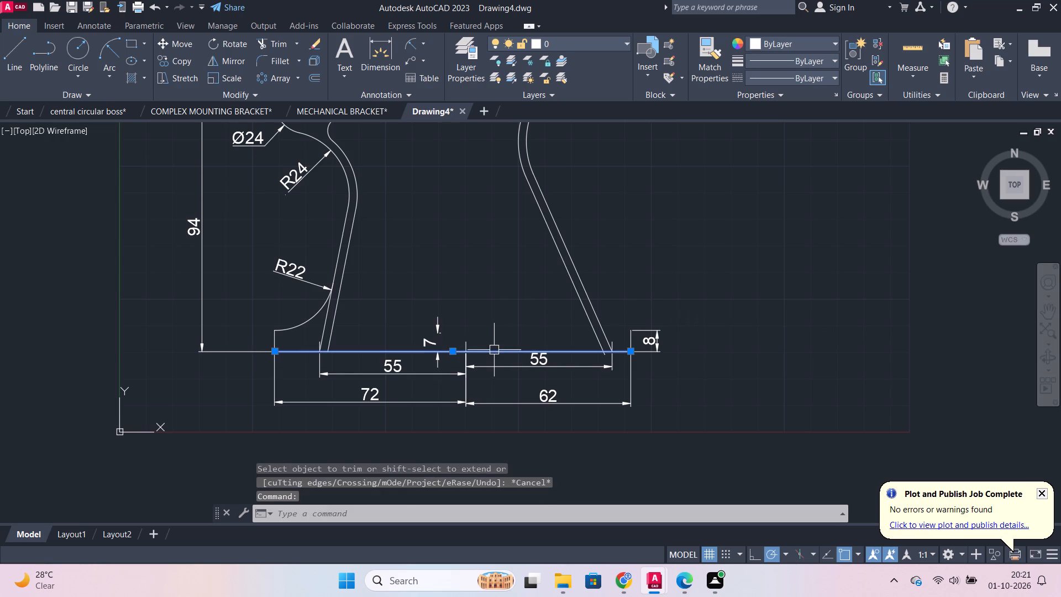
{"action": "key", "text": "o"}
{"action": "key", "text": "Return"}
{"action": "key", "text": "Return"}
{"action": "key", "text": "7"}
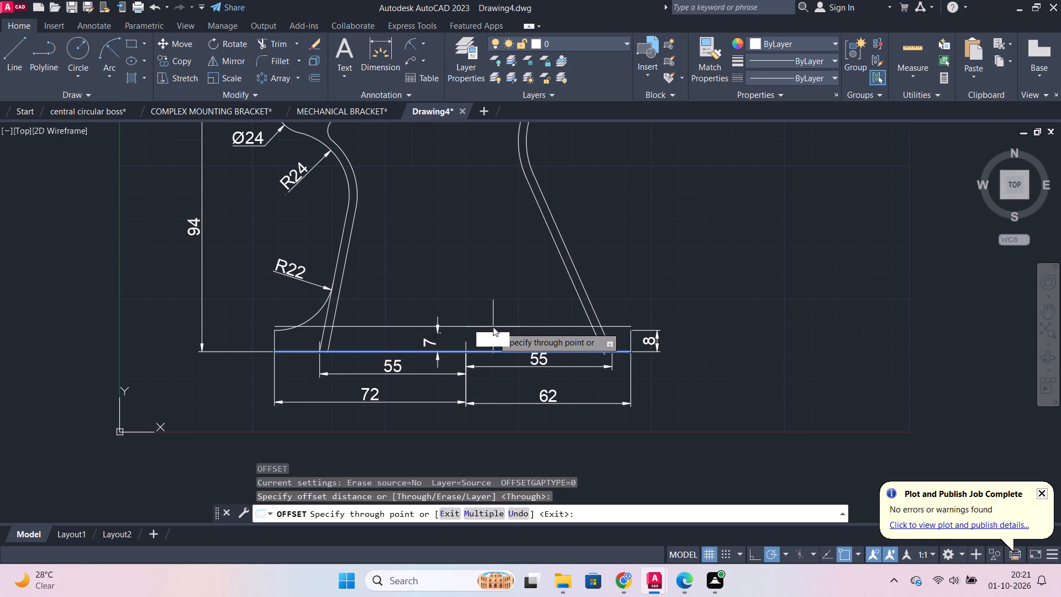
{"action": "key", "text": "Return"}
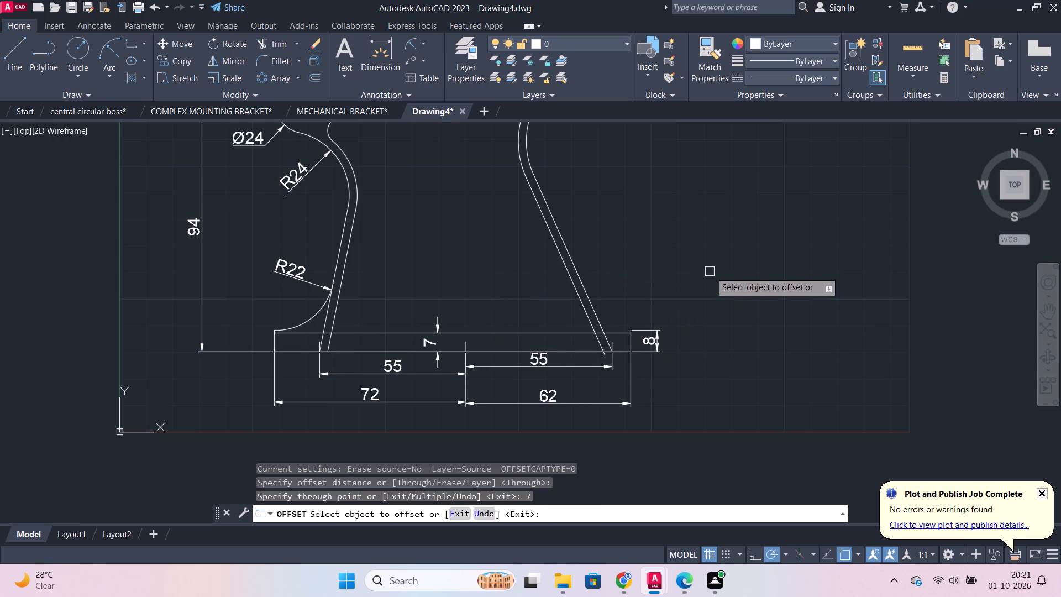
{"action": "middle_click_drag", "start_coordinate": [658, 269], "coordinate": [719, 251]}
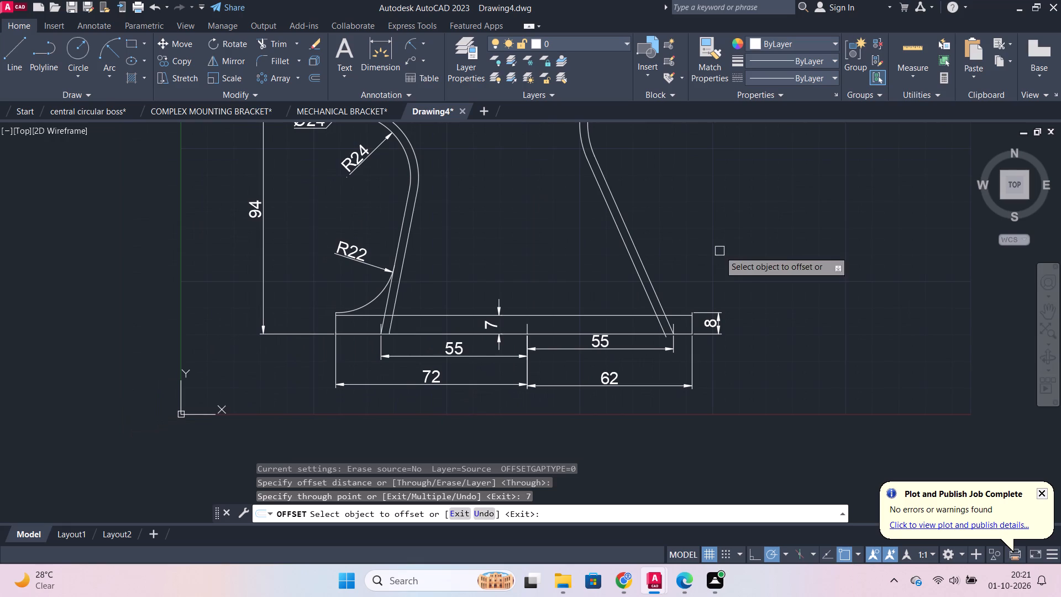
{"action": "scroll", "coordinate": [375, 322], "scroll_direction": "up", "scroll_amount": 2}
{"action": "key", "text": "Escape"}
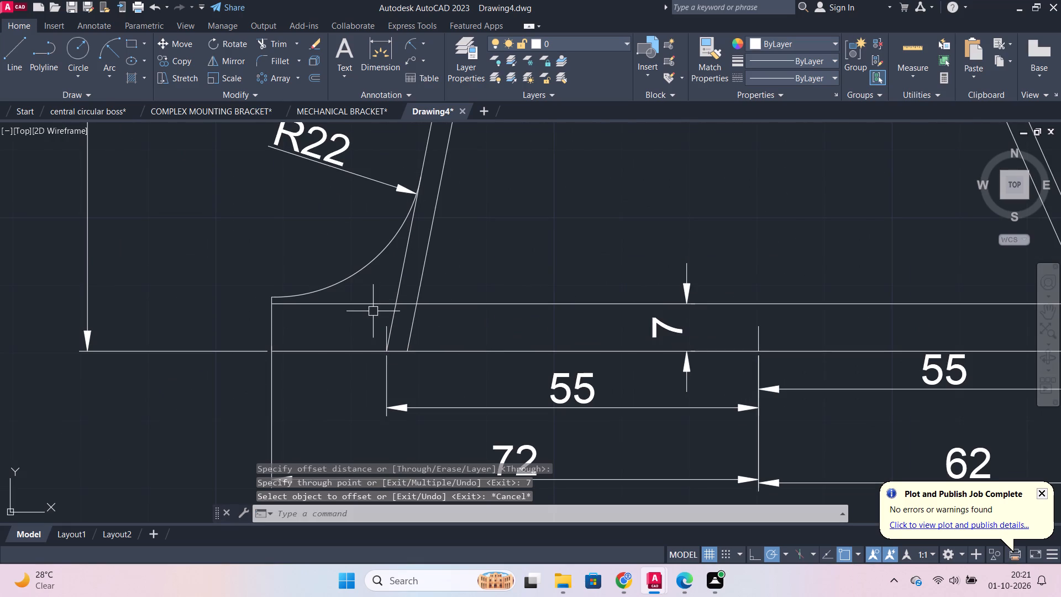
Trim the 7 mm offset line and both legs' inner lines so they meet at the cutout's two lower corners.
{"action": "type", "text": "tr"}
{"action": "key", "text": "Return"}
{"action": "left_click", "coordinate": [356, 300]}
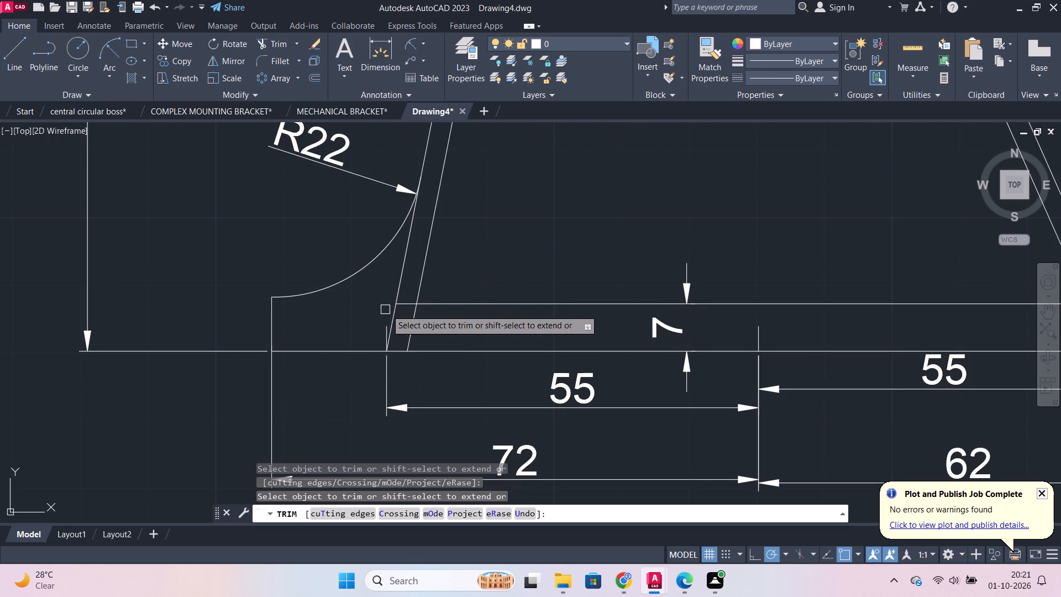
{"action": "left_click", "coordinate": [409, 304]}
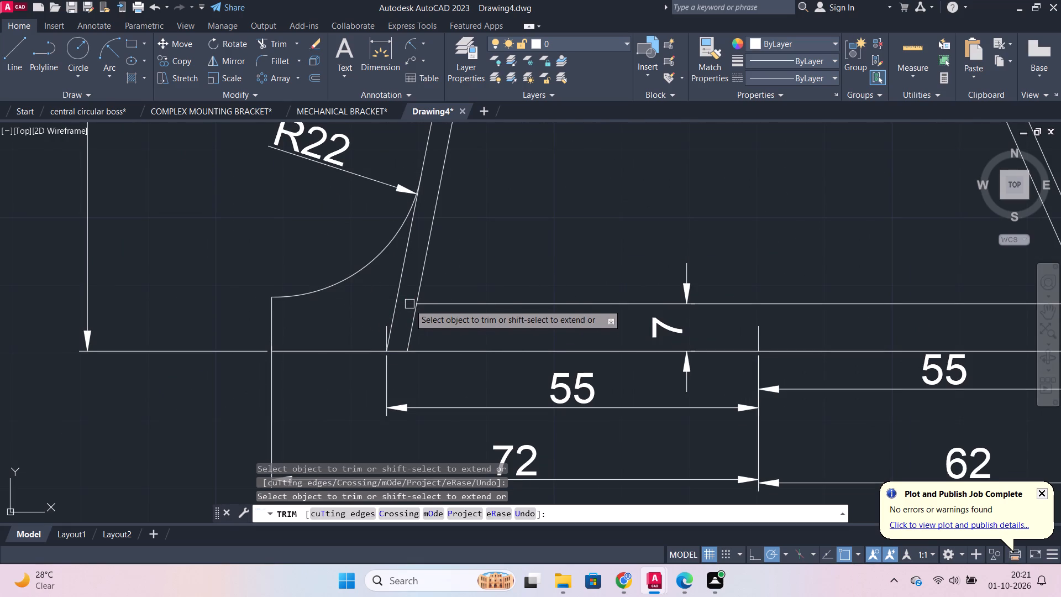
{"action": "left_click", "coordinate": [412, 314]}
{"action": "middle_click_drag", "start_coordinate": [807, 276], "coordinate": [80, 245]}
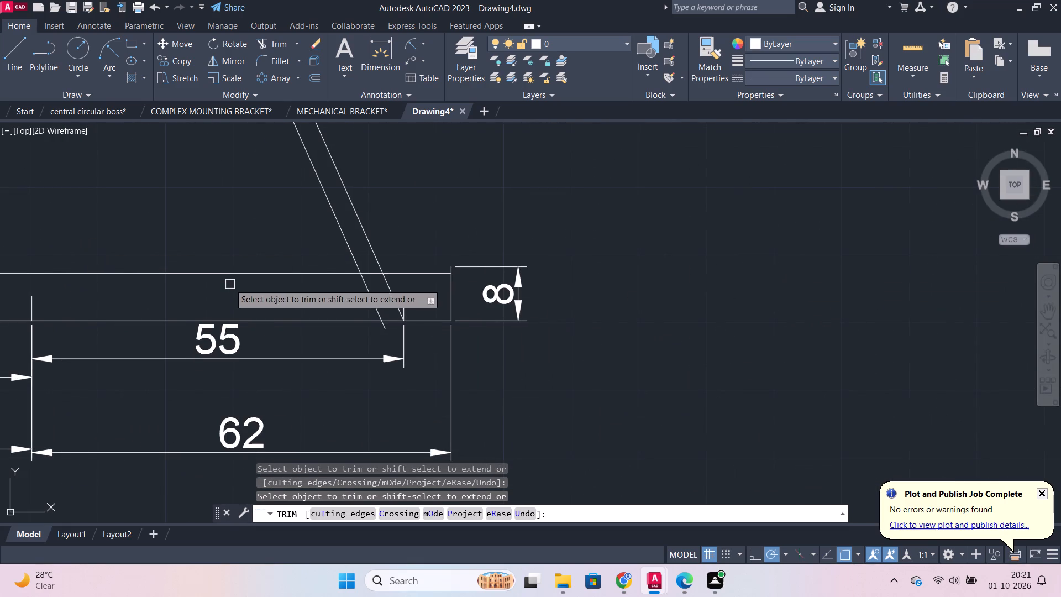
{"action": "left_click", "coordinate": [367, 271]}
{"action": "left_click", "coordinate": [369, 292]}
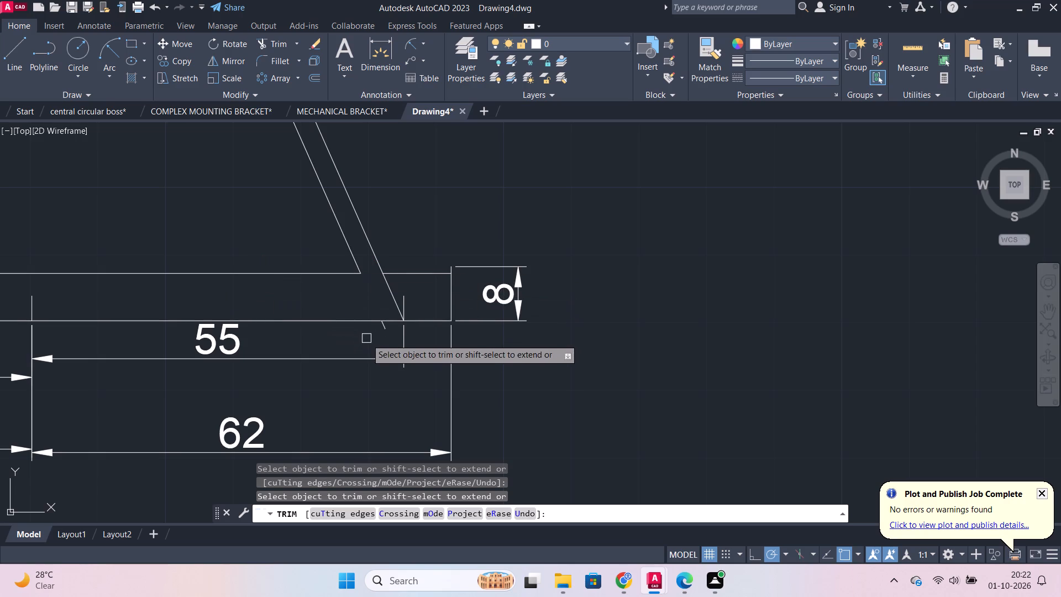
{"action": "left_click", "coordinate": [388, 331]}
{"action": "scroll", "coordinate": [384, 321], "scroll_direction": "down", "scroll_amount": 2}
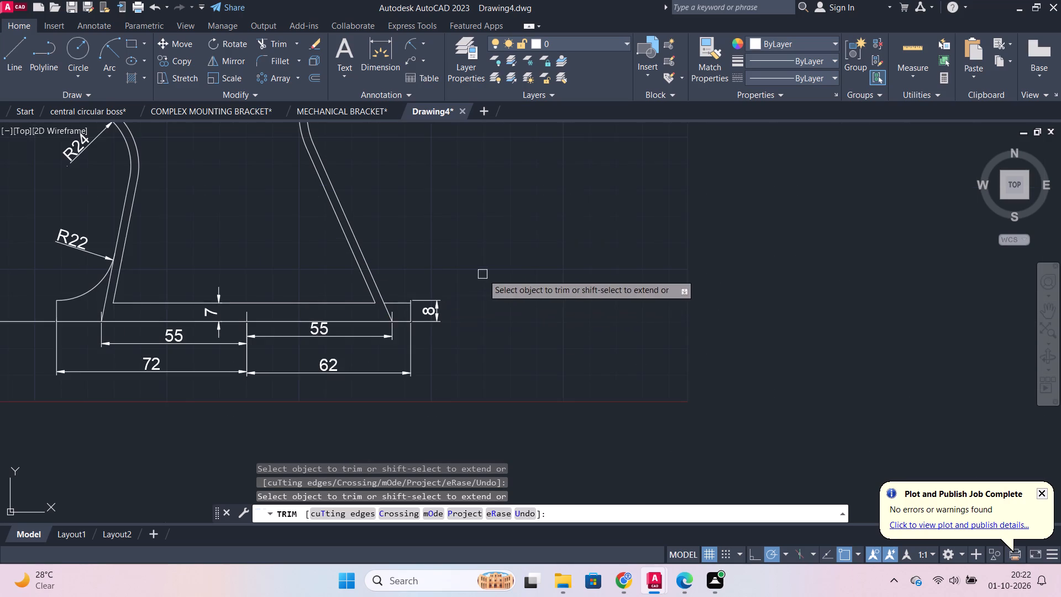
{"action": "middle_click_drag", "start_coordinate": [516, 279], "coordinate": [763, 294]}
{"action": "key", "text": "Escape"}
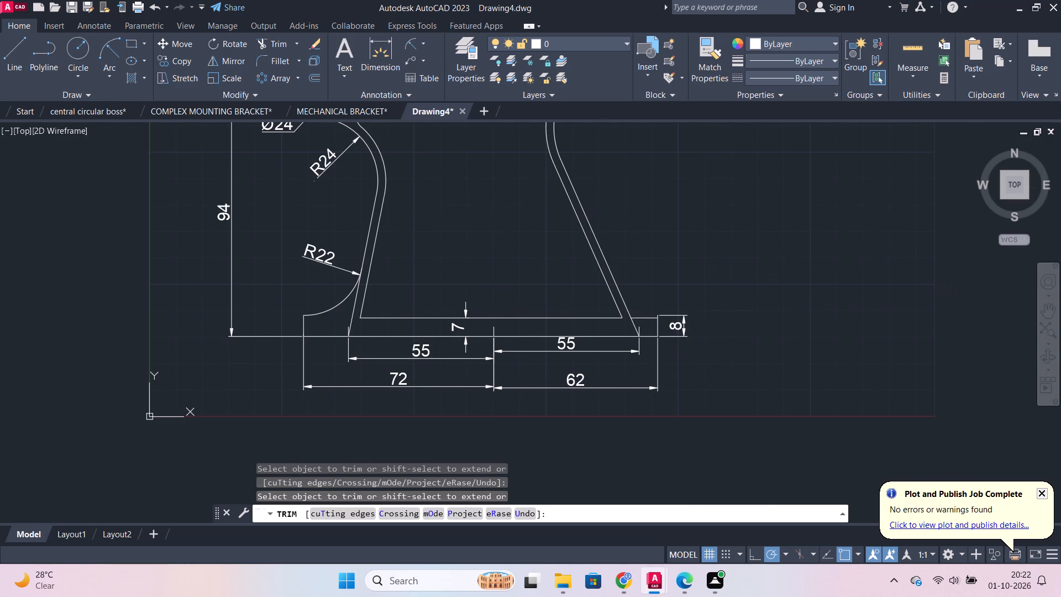
Fillet both lower corners of the inner cutout with a radius of 25.
{"action": "key", "text": "f"}
{"action": "key", "text": "Return"}
{"action": "key", "text": "r"}
{"action": "key", "text": "Return"}
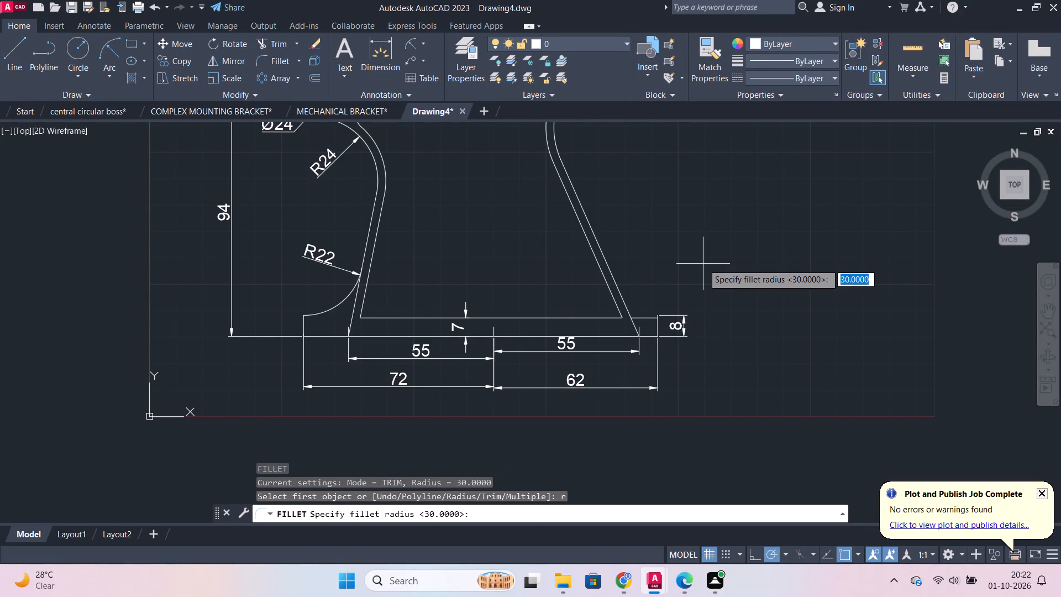
{"action": "type", "text": "25"}
{"action": "key", "text": "Return"}
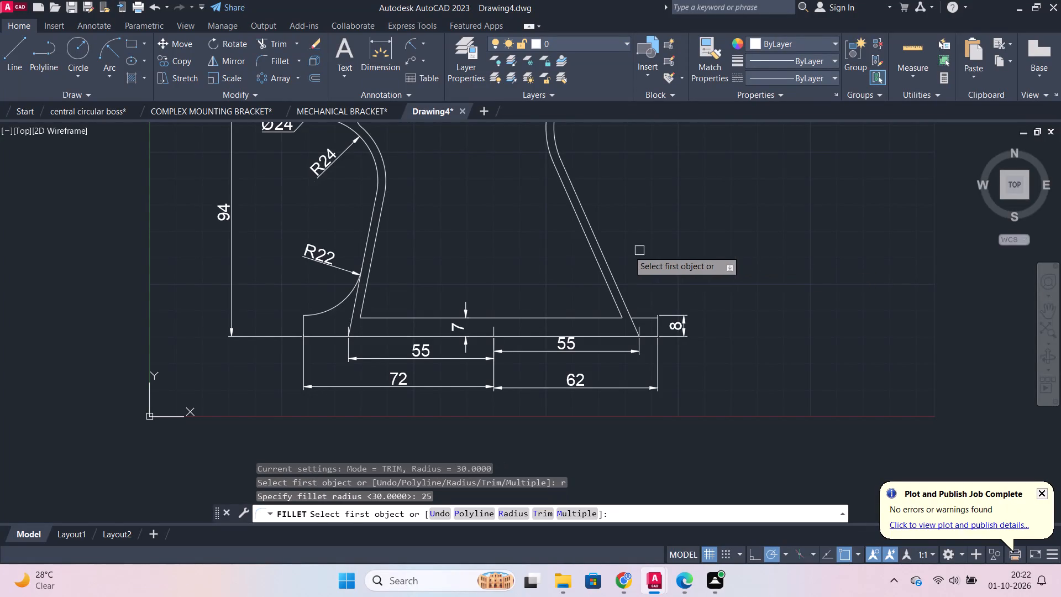
{"action": "left_click", "coordinate": [371, 287]}
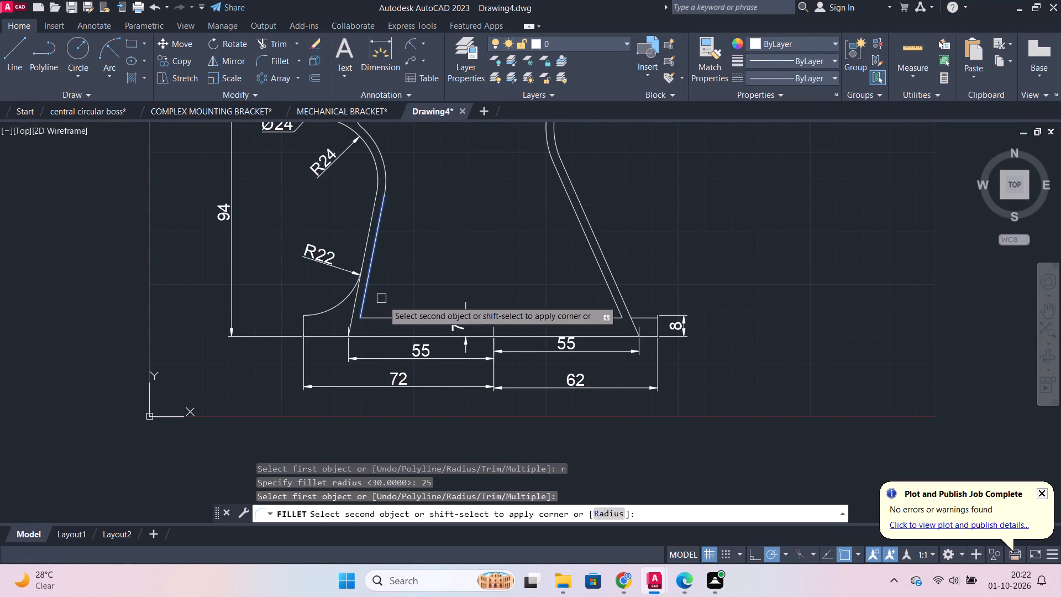
{"action": "left_click", "coordinate": [403, 318]}
{"action": "key", "text": "space"}
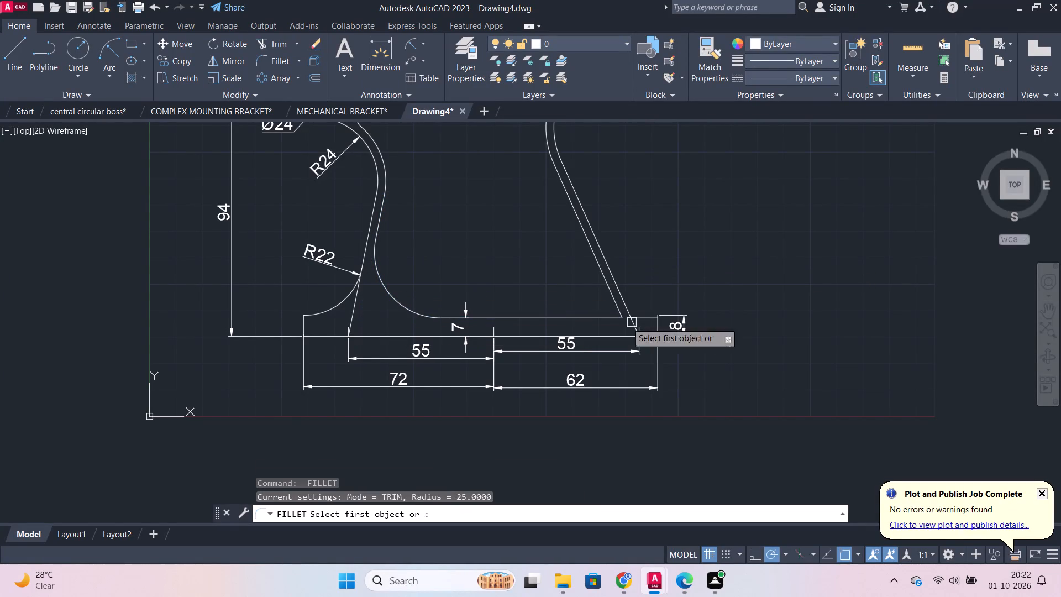
{"action": "left_click", "coordinate": [572, 322]}
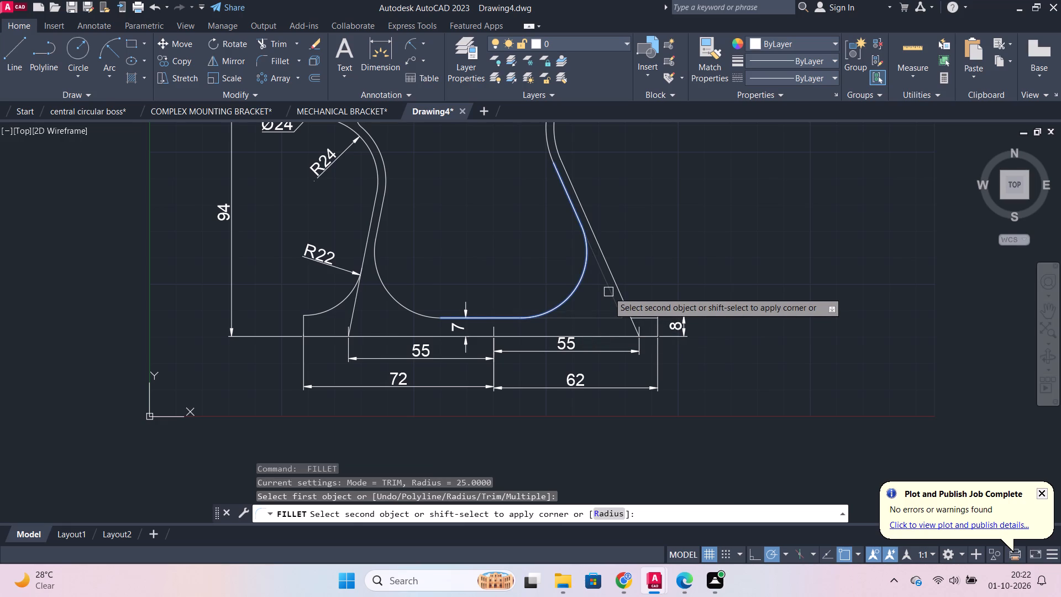
{"action": "left_click", "coordinate": [608, 292]}
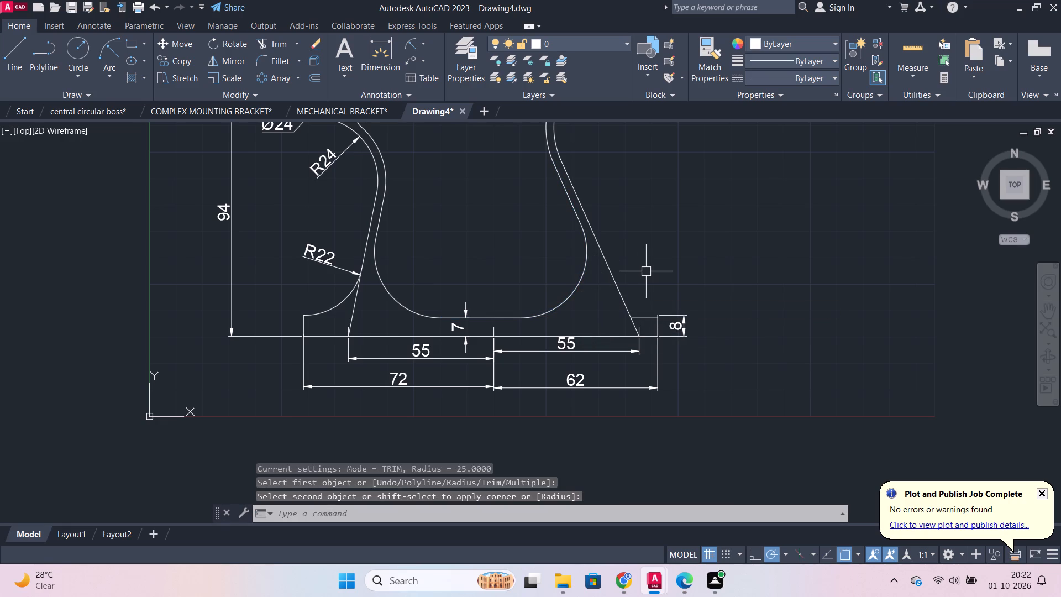
Erase the leftover piece of the 7 mm offset line between the right leg's outer line and the base's right edge.
{"action": "scroll", "coordinate": [645, 265], "scroll_direction": "down", "scroll_amount": 2}
{"action": "scroll", "coordinate": [643, 239], "scroll_direction": "up", "scroll_amount": 1}
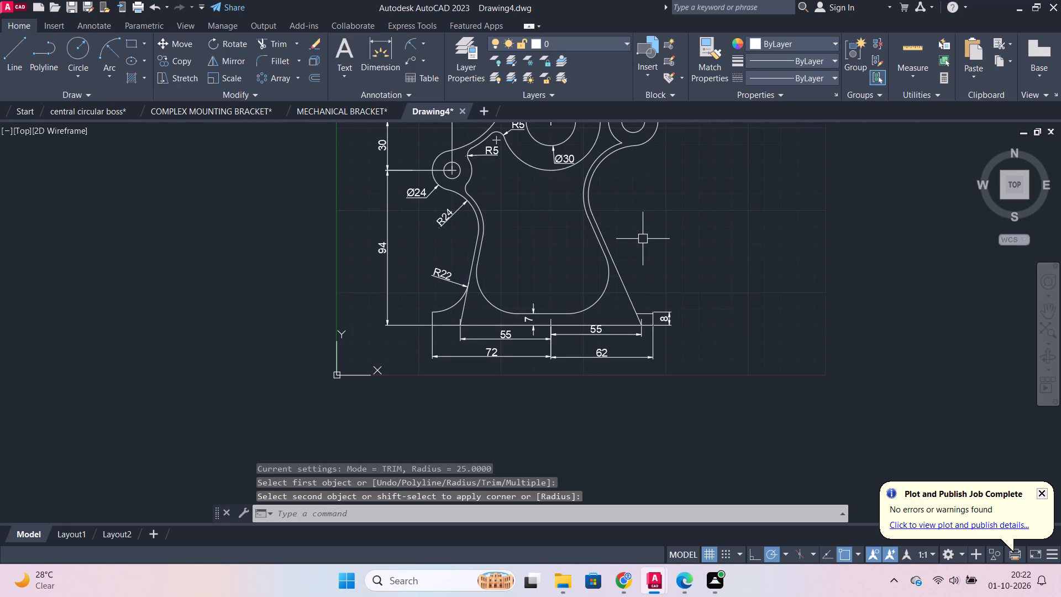
{"action": "middle_click_drag", "start_coordinate": [644, 238], "coordinate": [666, 275]}
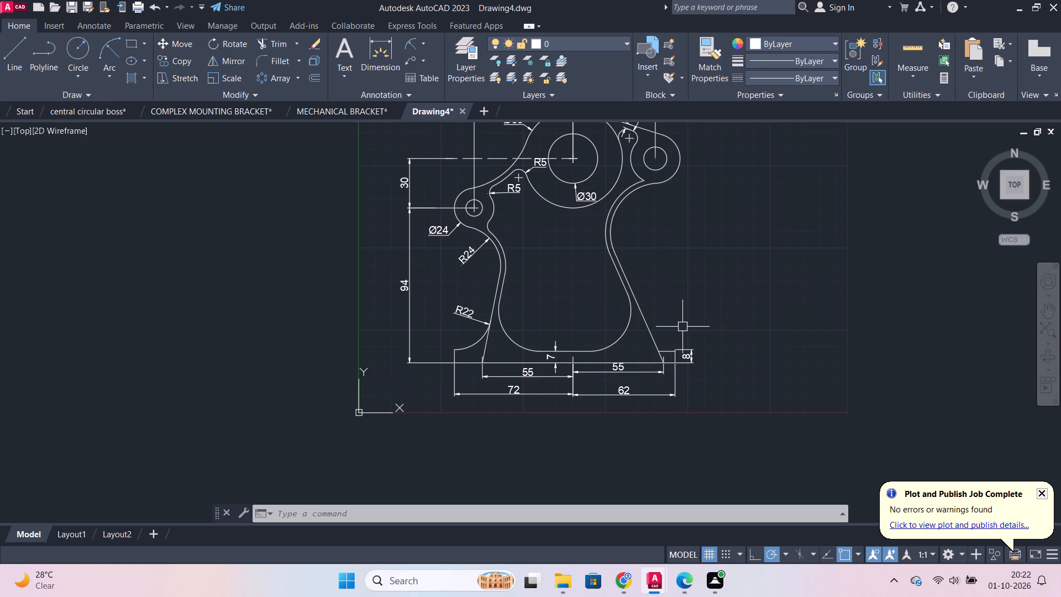
{"action": "middle_click_drag", "start_coordinate": [673, 322], "coordinate": [621, 305]}
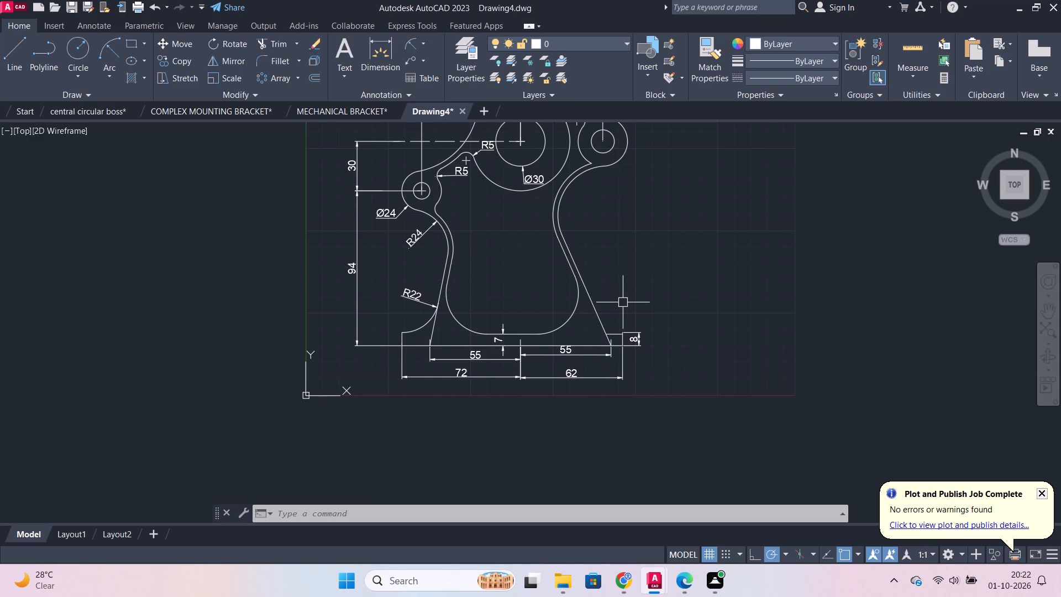
{"action": "scroll", "coordinate": [623, 302], "scroll_direction": "up", "scroll_amount": 2}
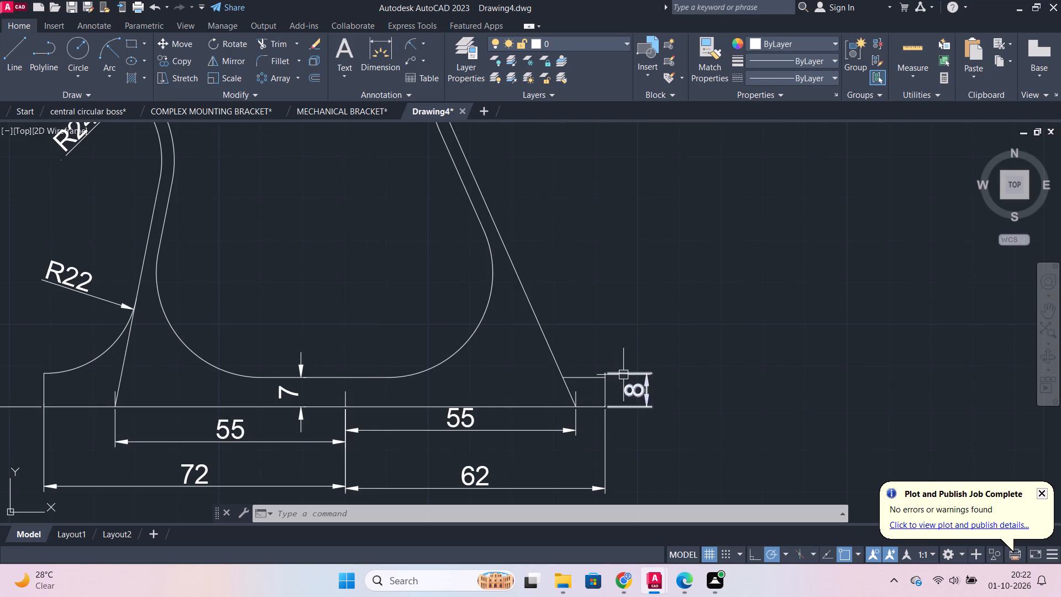
{"action": "scroll", "coordinate": [623, 371], "scroll_direction": "down", "scroll_amount": 1}
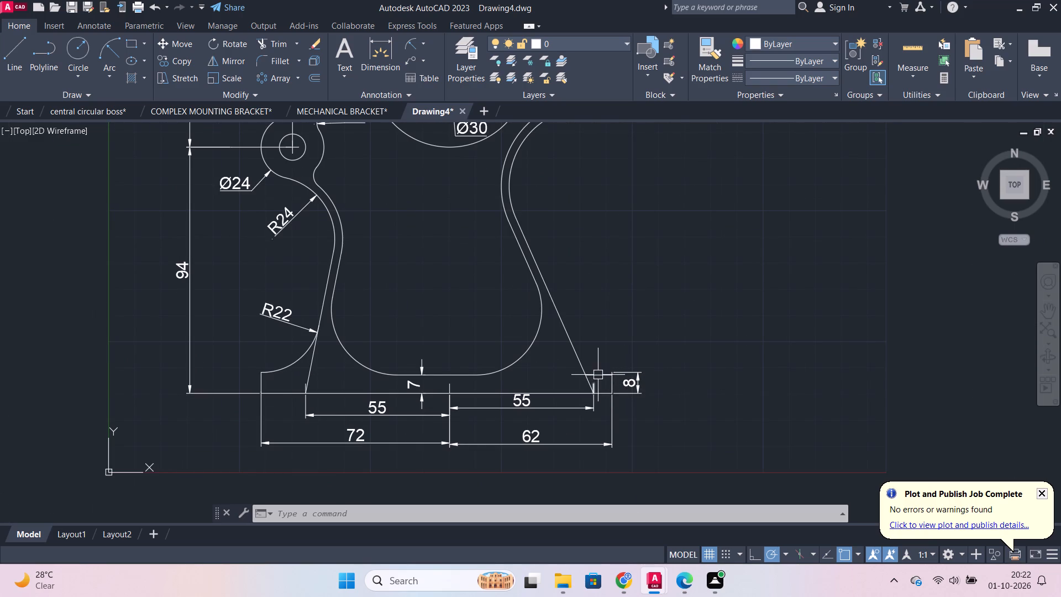
{"action": "left_click", "coordinate": [598, 374]}
{"action": "key", "text": "e"}
{"action": "key", "text": "Return"}
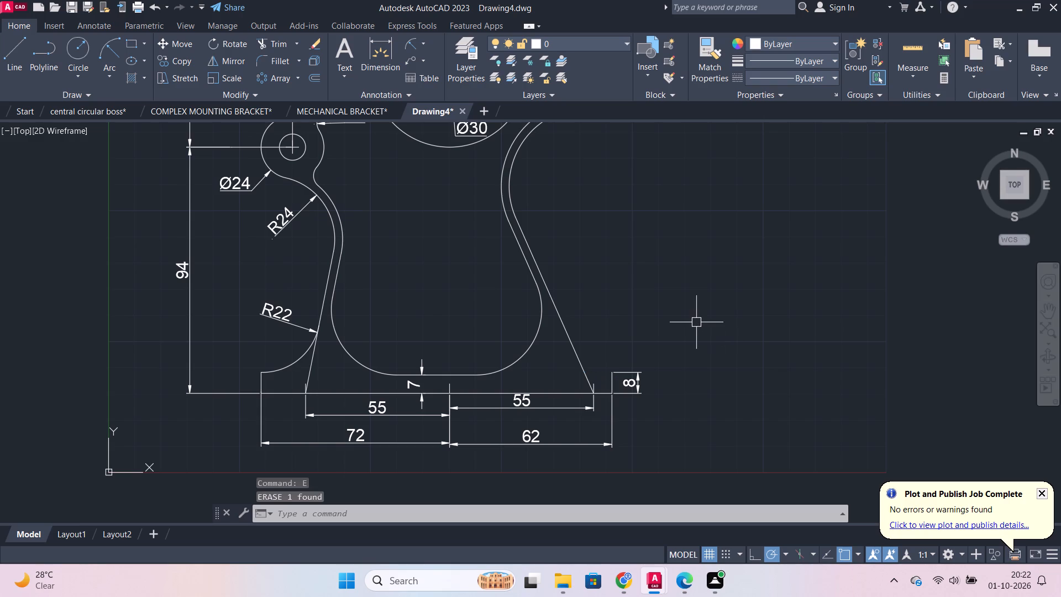
Draw a horizontal line from the top of the base's 8 mm right edge across the right leg's outer slanted line.
{"action": "scroll", "coordinate": [620, 382], "scroll_direction": "up", "scroll_amount": 2}
{"action": "key", "text": "l"}
{"action": "key", "text": "Return"}
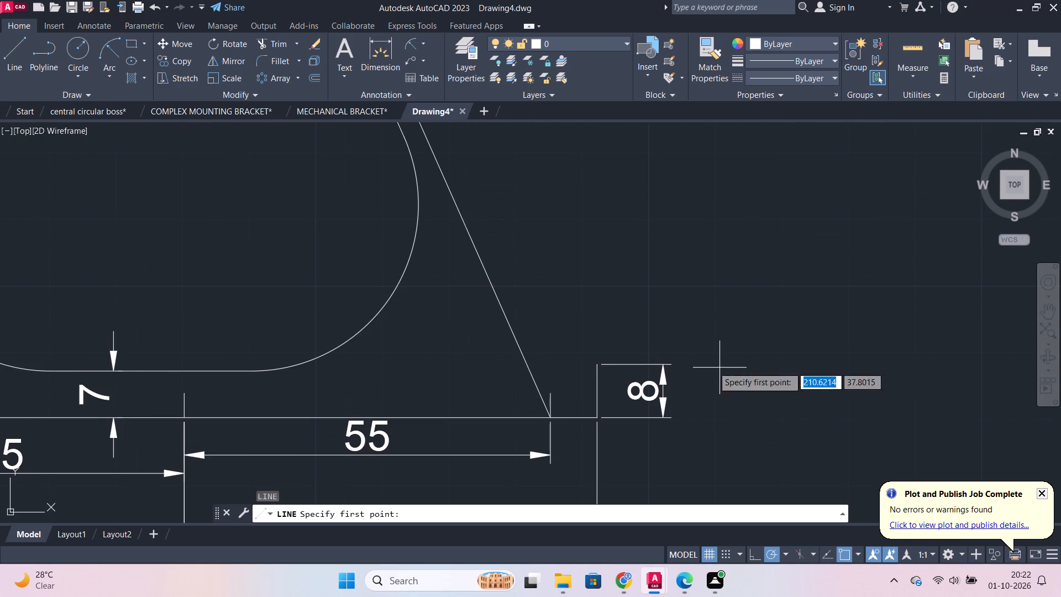
{"action": "left_click", "coordinate": [596, 366]}
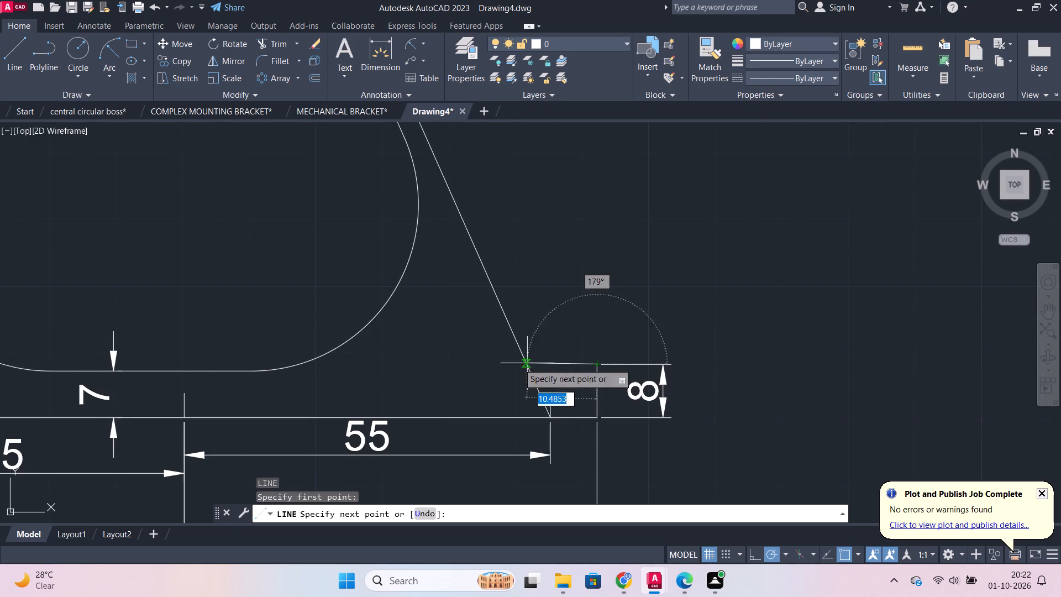
{"action": "left_click", "coordinate": [491, 364]}
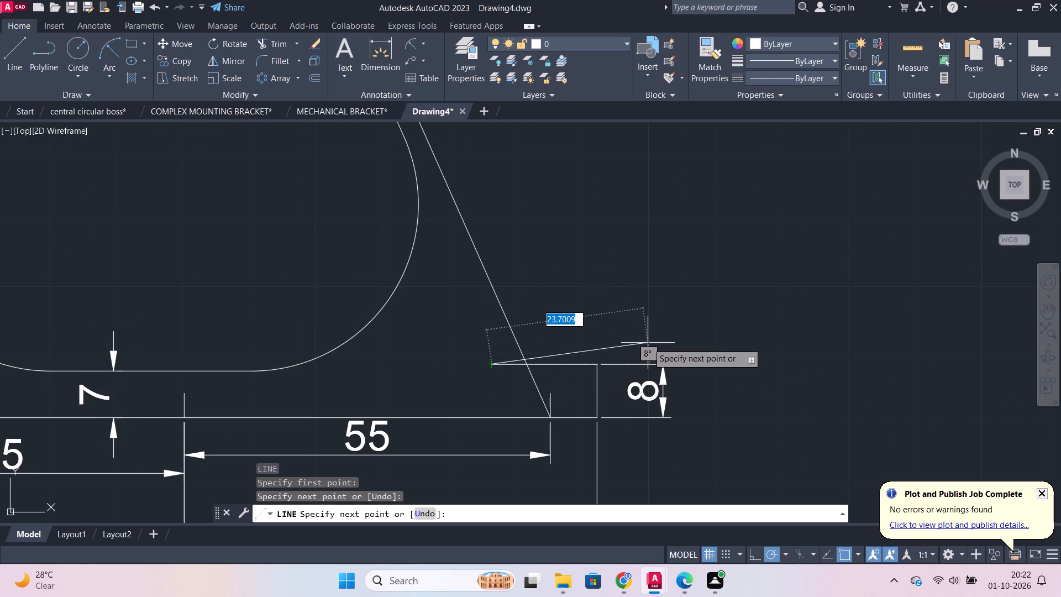
{"action": "key", "text": "Escape"}
Trim the new horizontal line's overshoot inside the right leg so it ends at the outer slanted line.
{"action": "type", "text": "tr"}
{"action": "key", "text": "Return"}
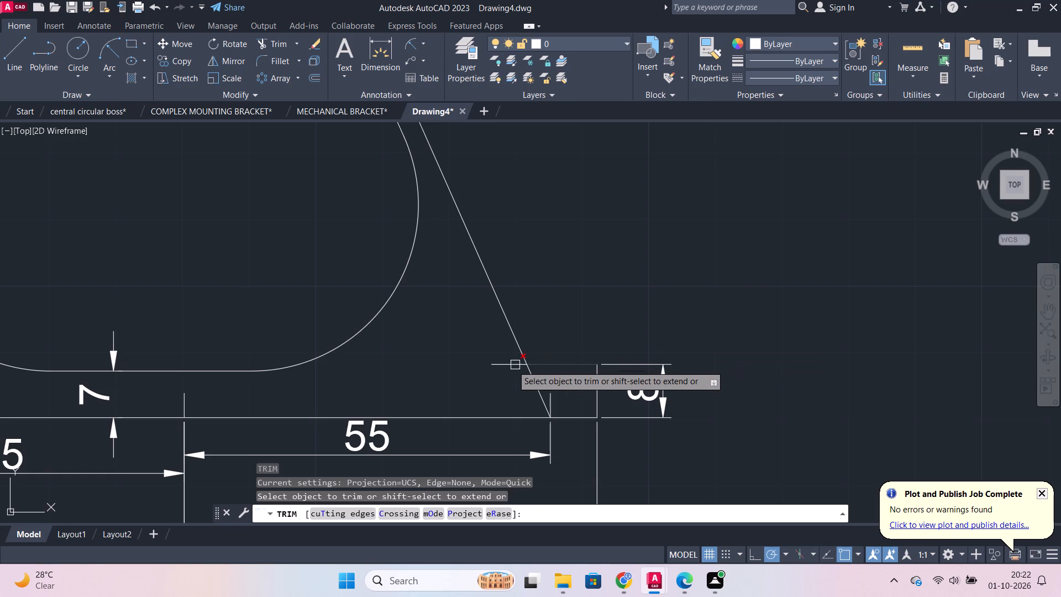
{"action": "left_click", "coordinate": [505, 368]}
{"action": "scroll", "coordinate": [542, 339], "scroll_direction": "down", "scroll_amount": 2}
{"action": "key", "text": "Escape"}
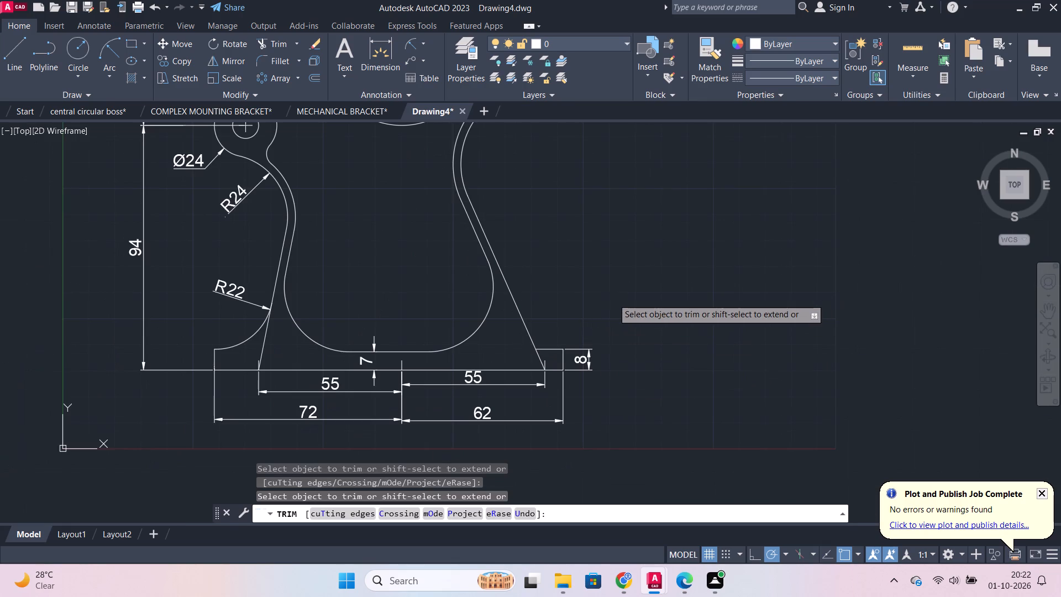
{"action": "scroll", "coordinate": [586, 268], "scroll_direction": "down", "scroll_amount": 1}
{"action": "middle_click_drag", "start_coordinate": [601, 270], "coordinate": [642, 311]}
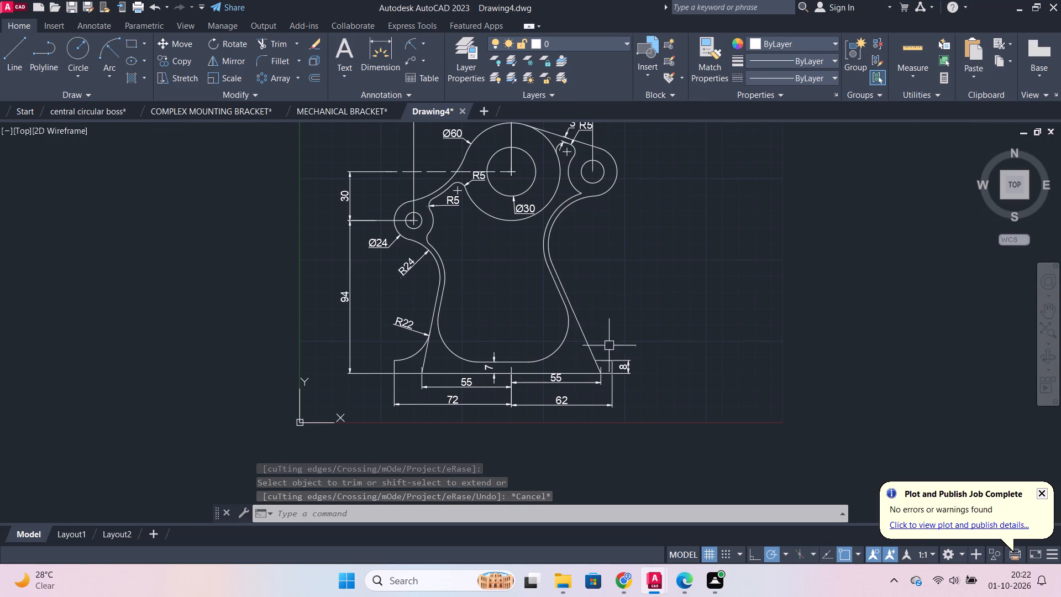
Fillet the inner cutout's upper corner beside the right boss with a radius of 5.
{"action": "key", "text": "f"}
{"action": "key", "text": "Return"}
{"action": "key", "text": "r"}
{"action": "key", "text": "Return"}
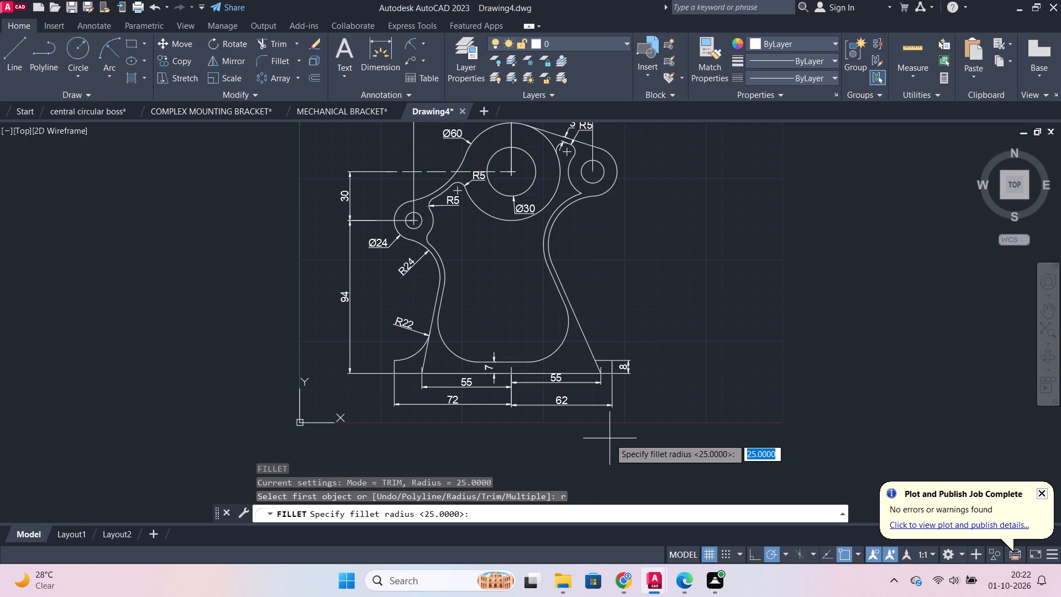
{"action": "key", "text": "5"}
{"action": "key", "text": "Return"}
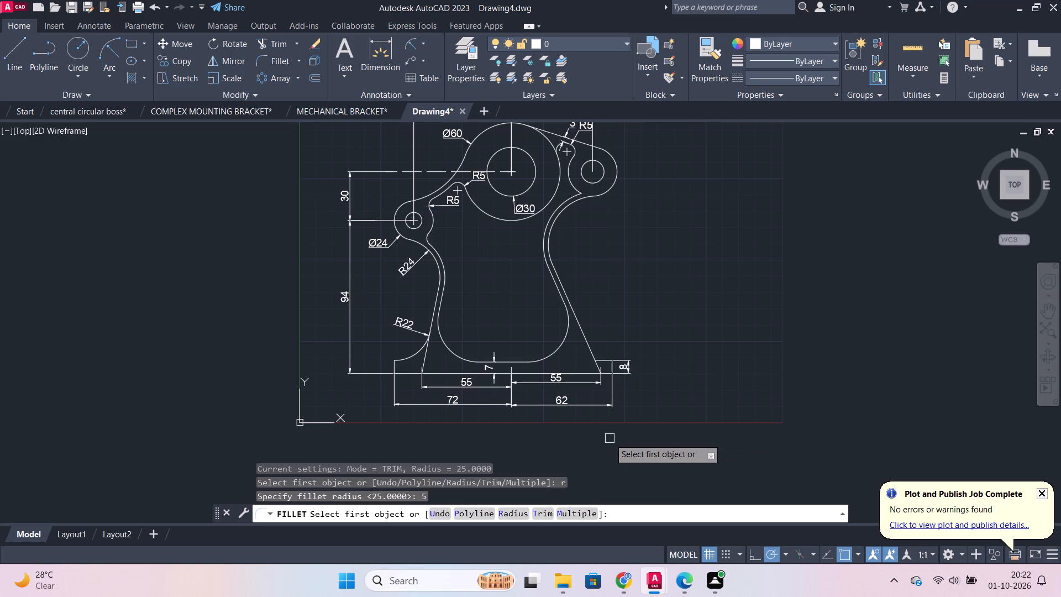
{"action": "middle_click_drag", "start_coordinate": [638, 302], "coordinate": [672, 496]}
{"action": "scroll", "coordinate": [636, 405], "scroll_direction": "up", "scroll_amount": 2}
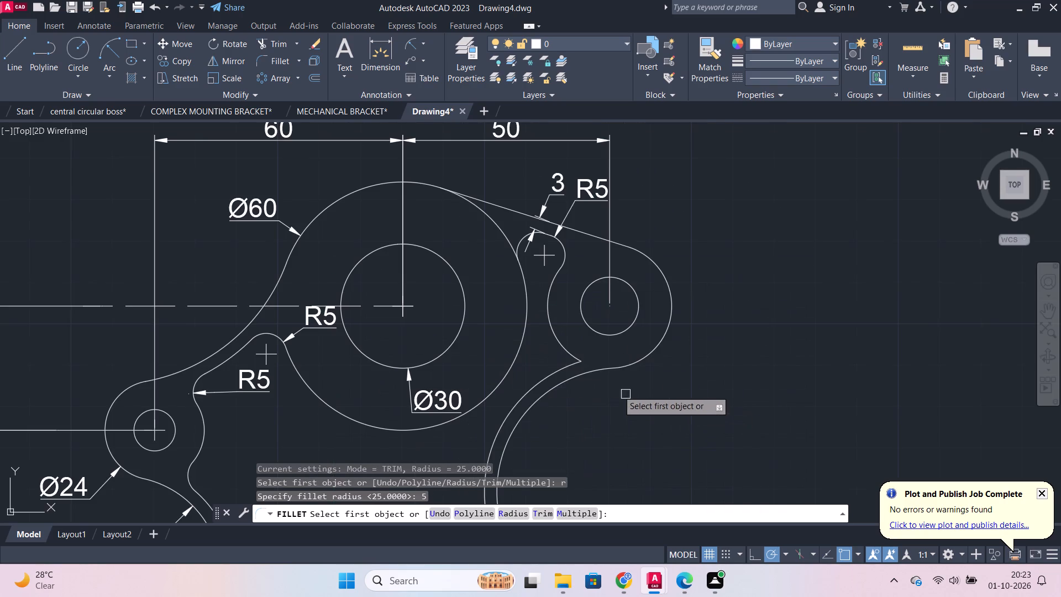
{"action": "left_click", "coordinate": [560, 352]}
{"action": "left_click", "coordinate": [566, 365]}
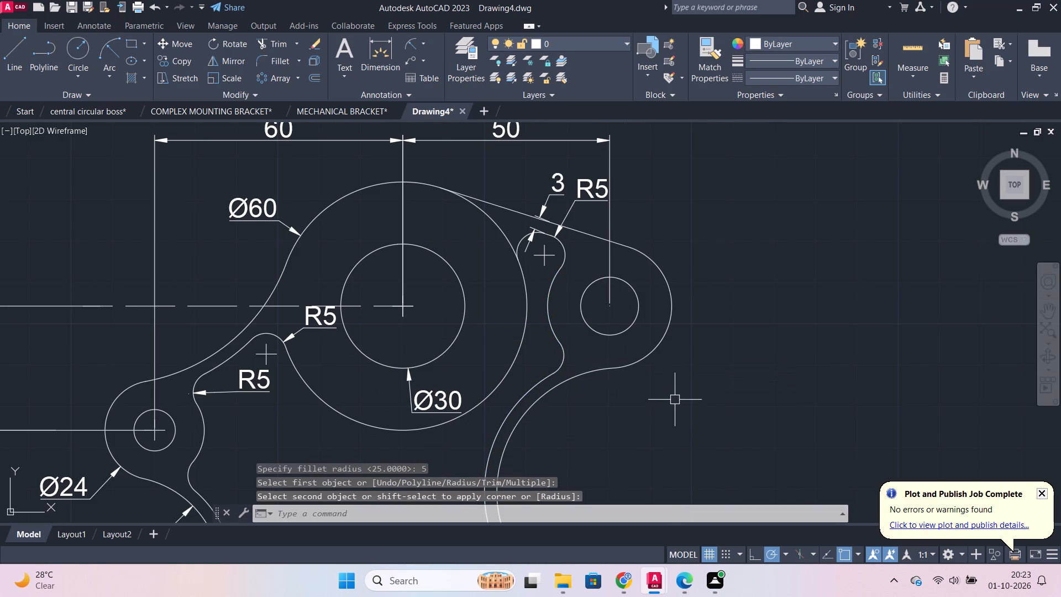
Offset the inner cutout's left slanted side inward by a distance of 18.
{"action": "scroll", "coordinate": [675, 400], "scroll_direction": "down", "scroll_amount": 3}
{"action": "middle_click_drag", "start_coordinate": [660, 417], "coordinate": [629, 295]}
{"action": "scroll", "coordinate": [669, 334], "scroll_direction": "up", "scroll_amount": 1}
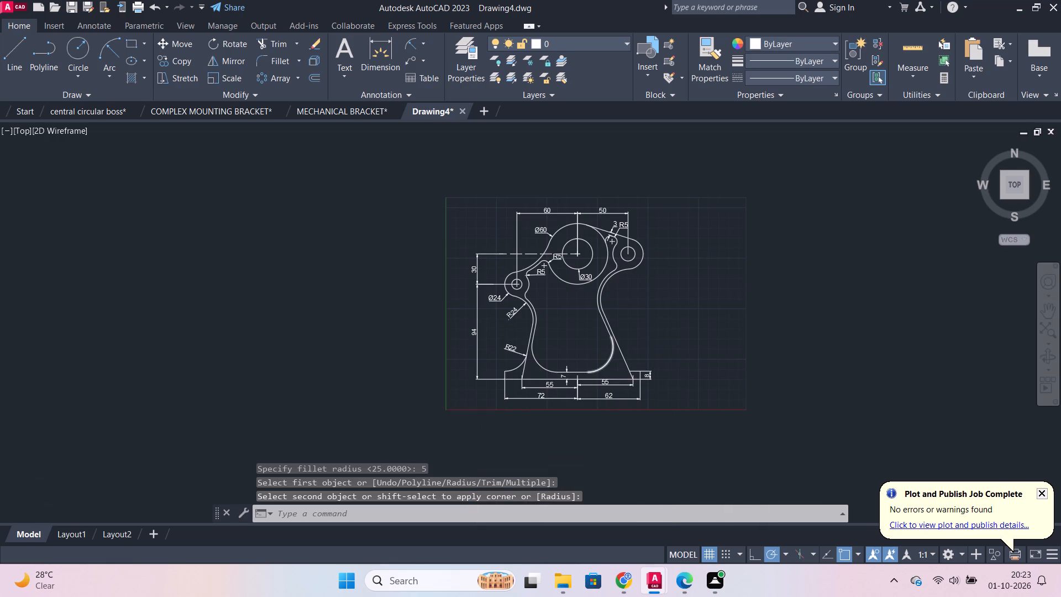
{"action": "scroll", "coordinate": [622, 310], "scroll_direction": "up", "scroll_amount": 1}
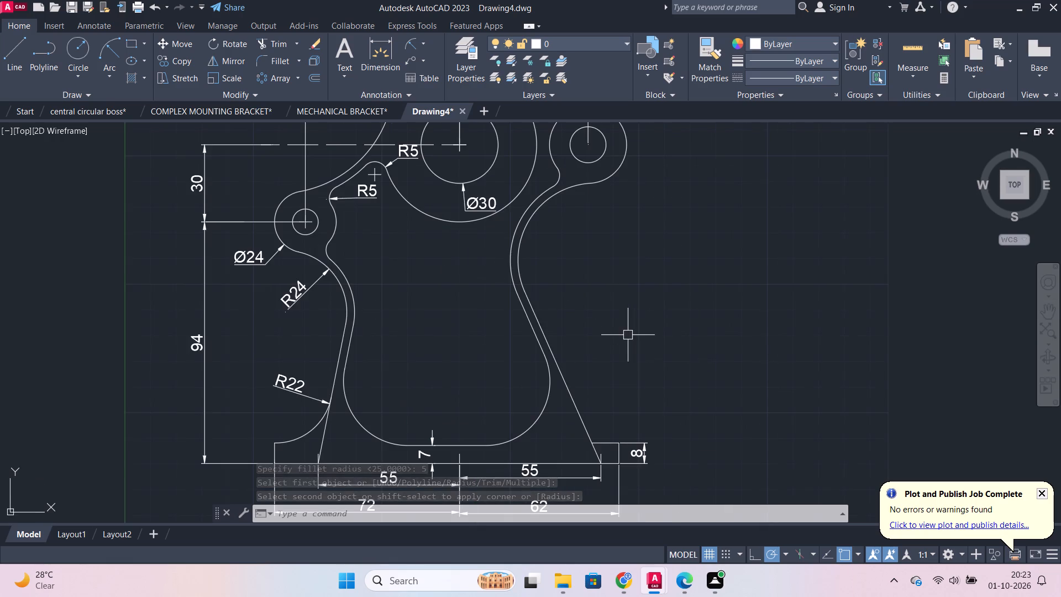
{"action": "middle_click_drag", "start_coordinate": [633, 335], "coordinate": [697, 360]}
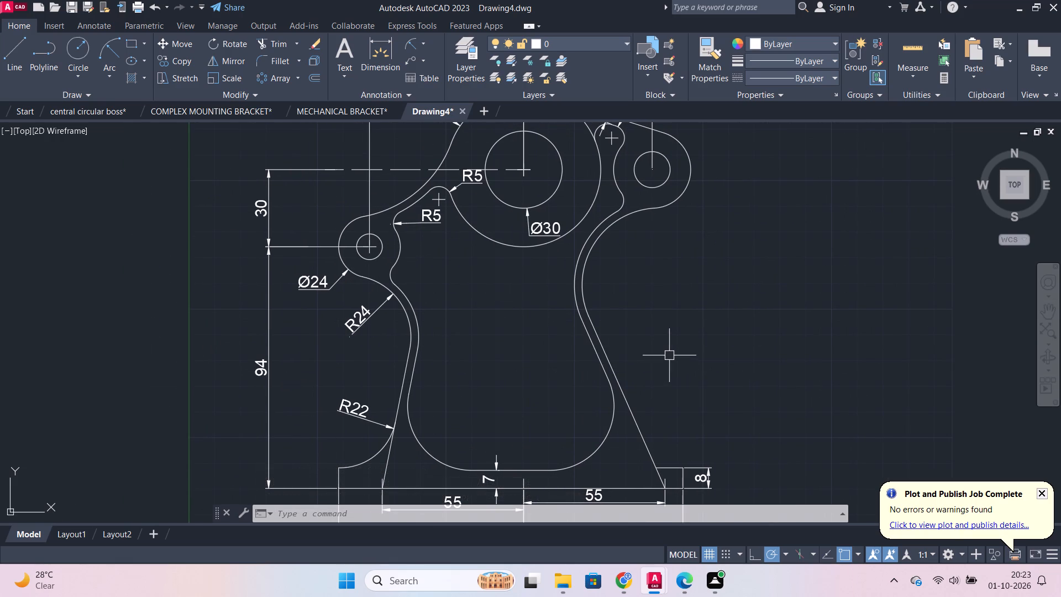
{"action": "scroll", "coordinate": [673, 354], "scroll_direction": "down", "scroll_amount": 1}
{"action": "scroll", "coordinate": [648, 386], "scroll_direction": "up", "scroll_amount": 1}
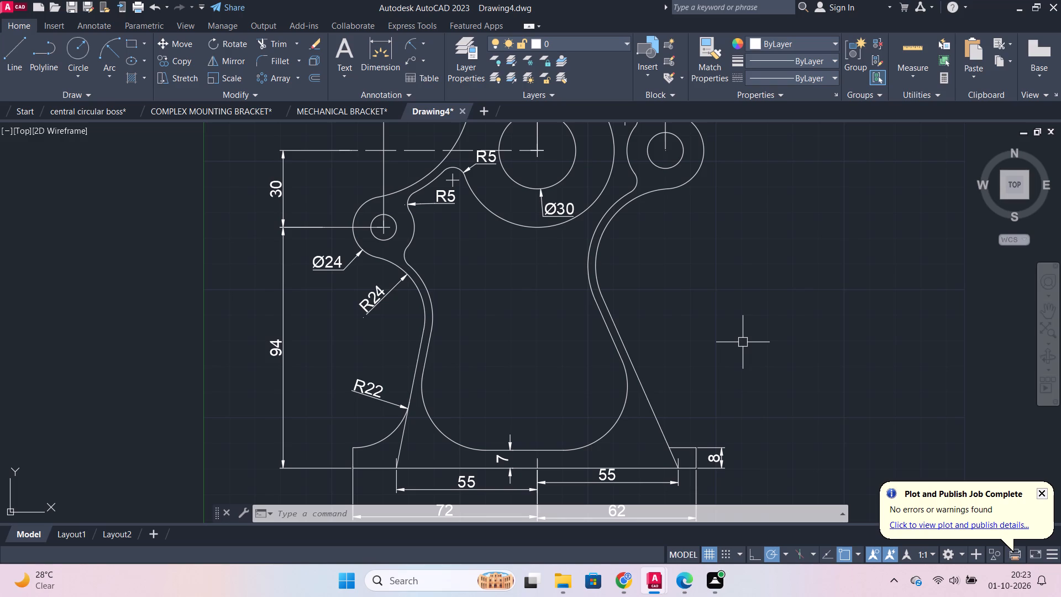
{"action": "scroll", "coordinate": [711, 289], "scroll_direction": "down", "scroll_amount": 1}
{"action": "scroll", "coordinate": [710, 289], "scroll_direction": "up", "scroll_amount": 1}
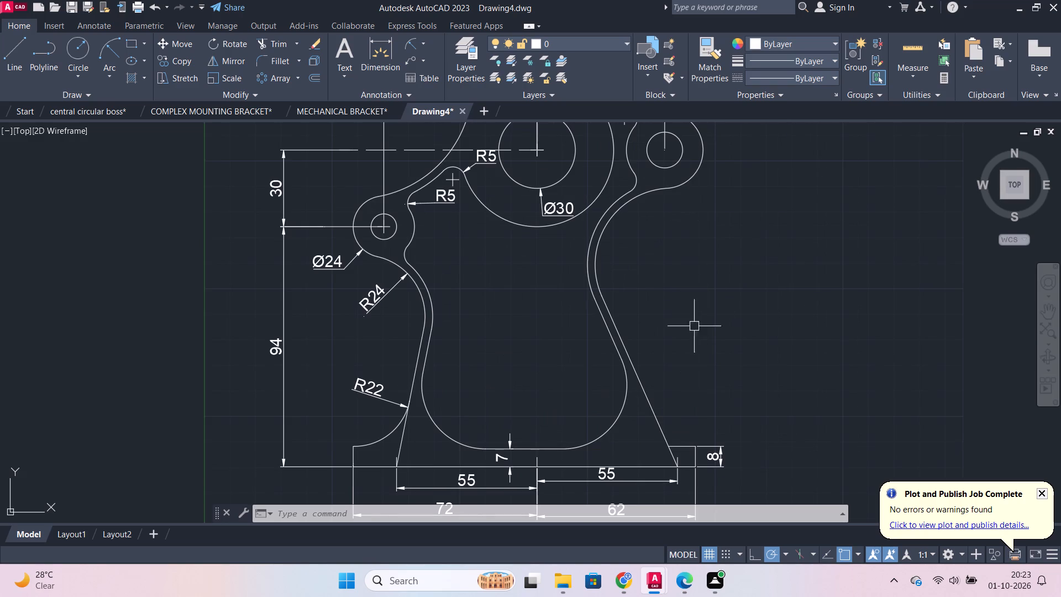
{"action": "key", "text": "Escape"}
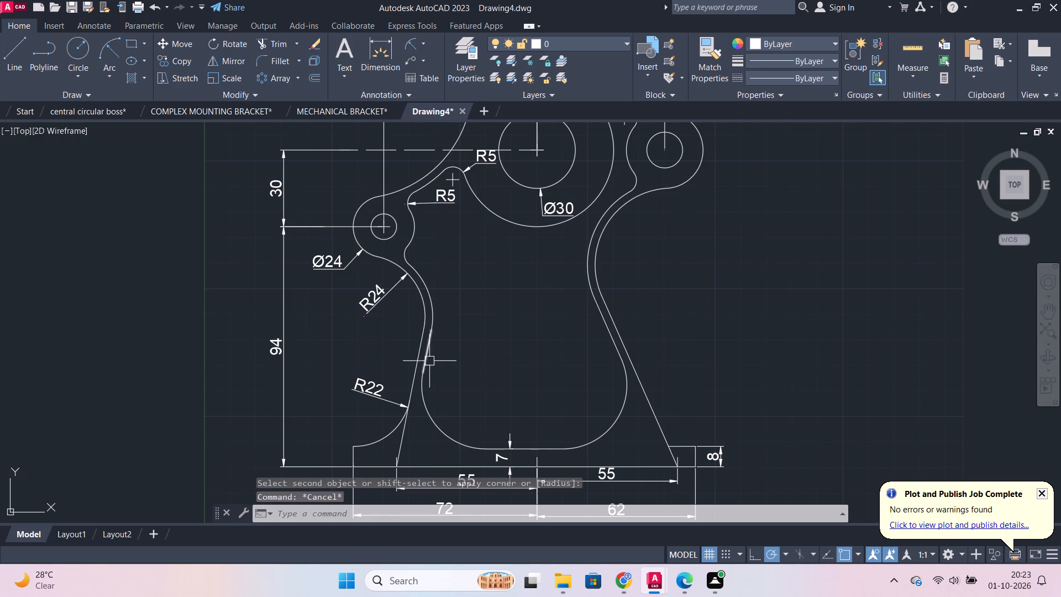
{"action": "left_click", "coordinate": [425, 355]}
{"action": "key", "text": "o"}
{"action": "key", "text": "Return"}
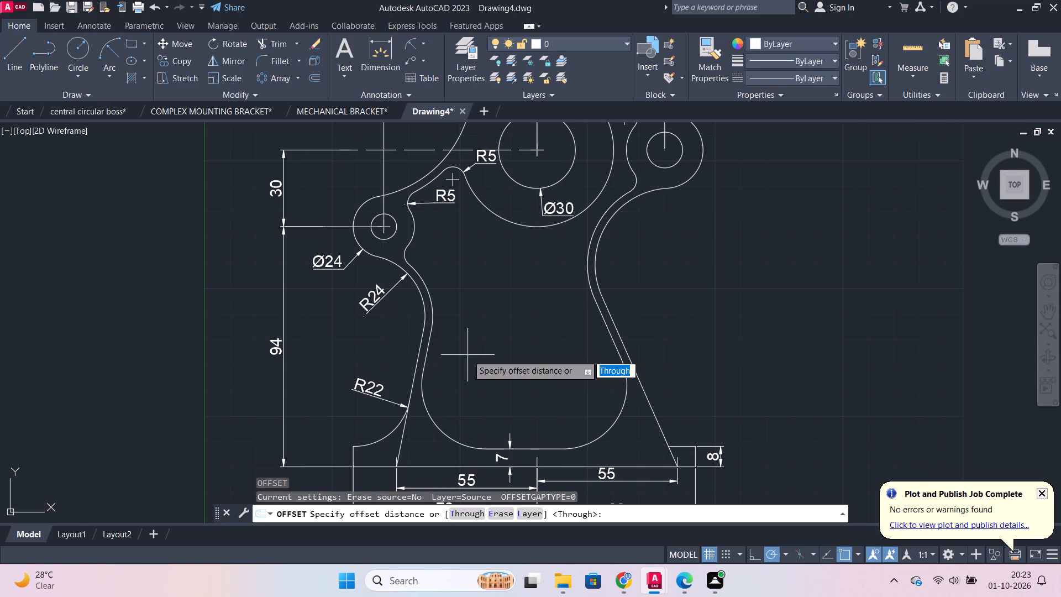
{"action": "type", "text": "18"}
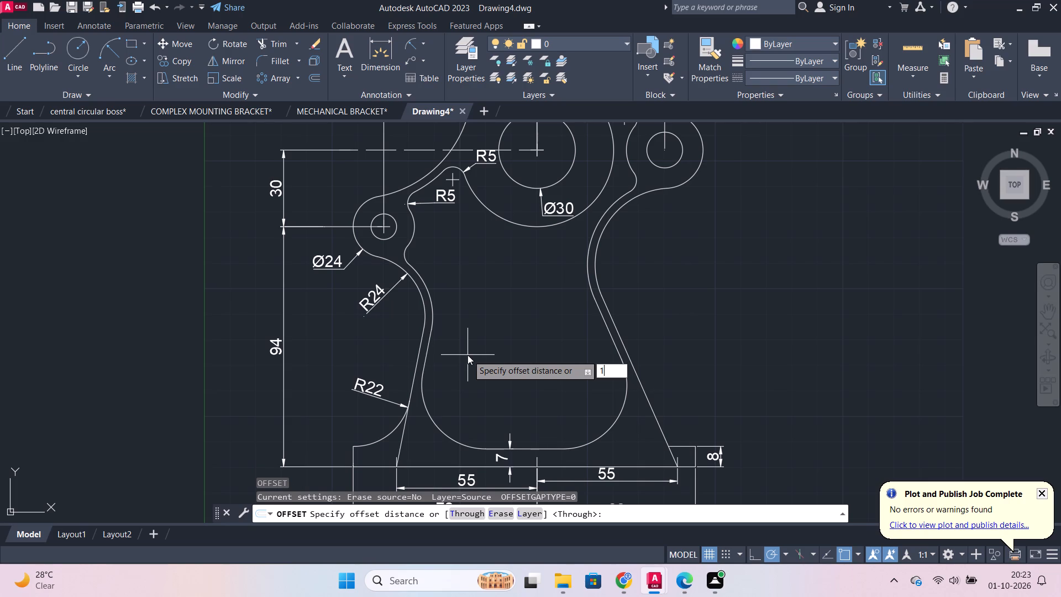
{"action": "key", "text": "Return"}
{"action": "key", "text": "Escape"}
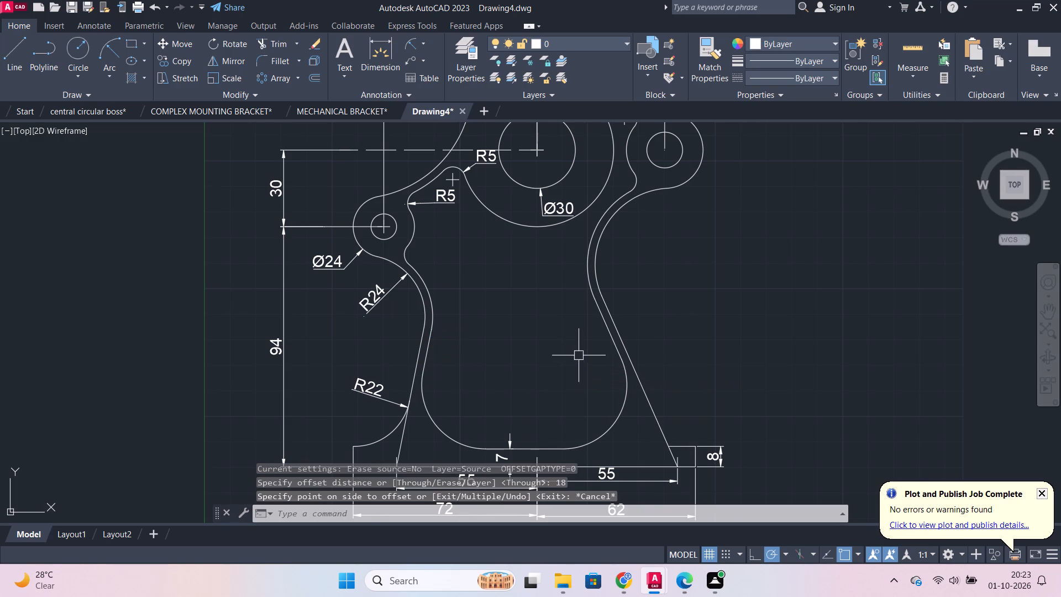
{"action": "left_click", "coordinate": [428, 358]}
{"action": "key", "text": "o"}
{"action": "key", "text": "Return"}
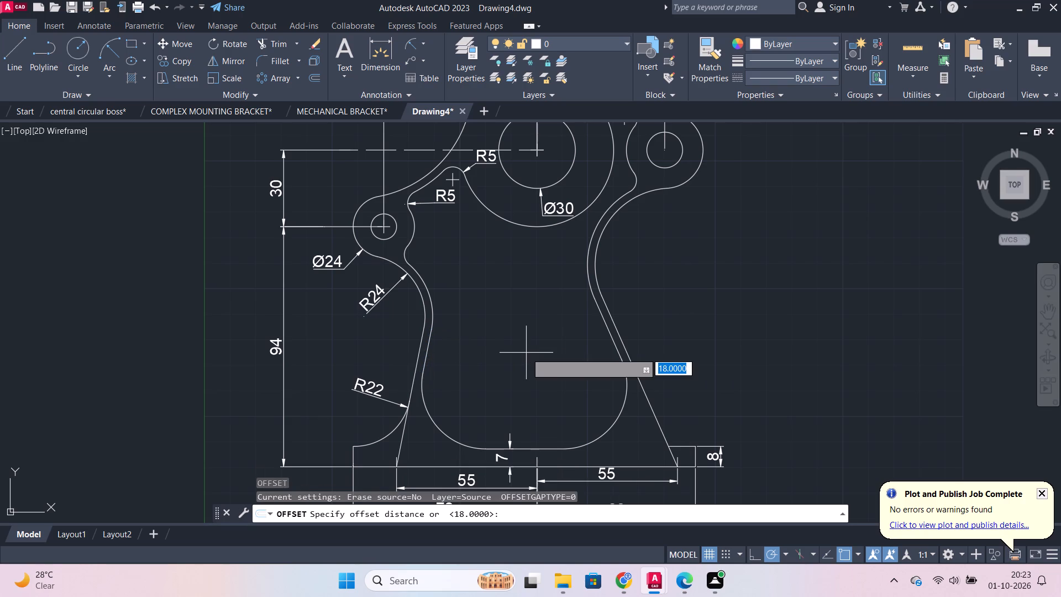
{"action": "key", "text": "Return"}
{"action": "left_click", "coordinate": [530, 353]}
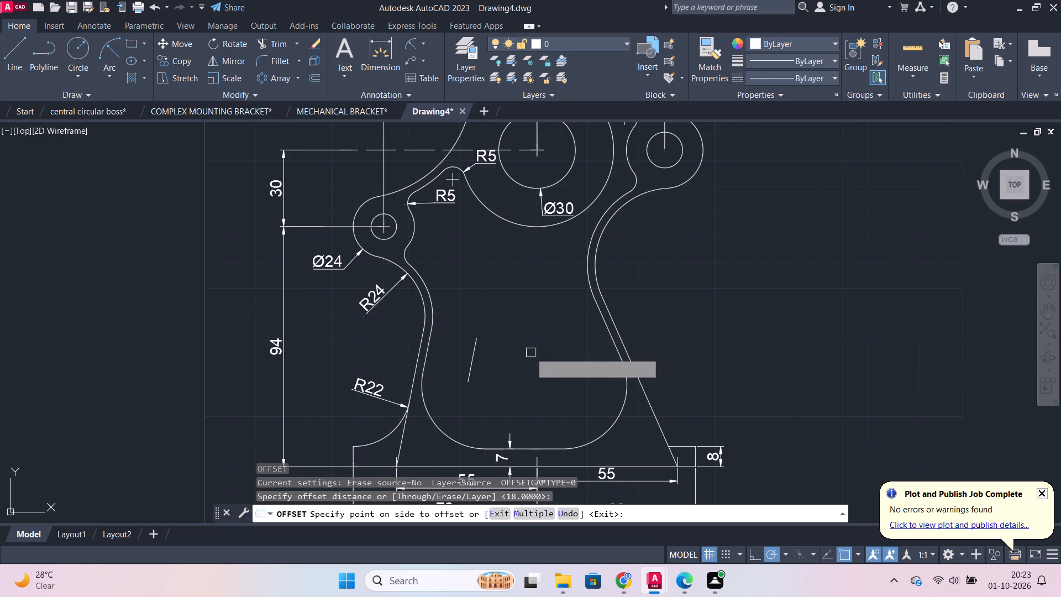
Offset the inner cutout's right slanted side inward by the same distance of 18.
{"action": "left_click", "coordinate": [610, 327]}
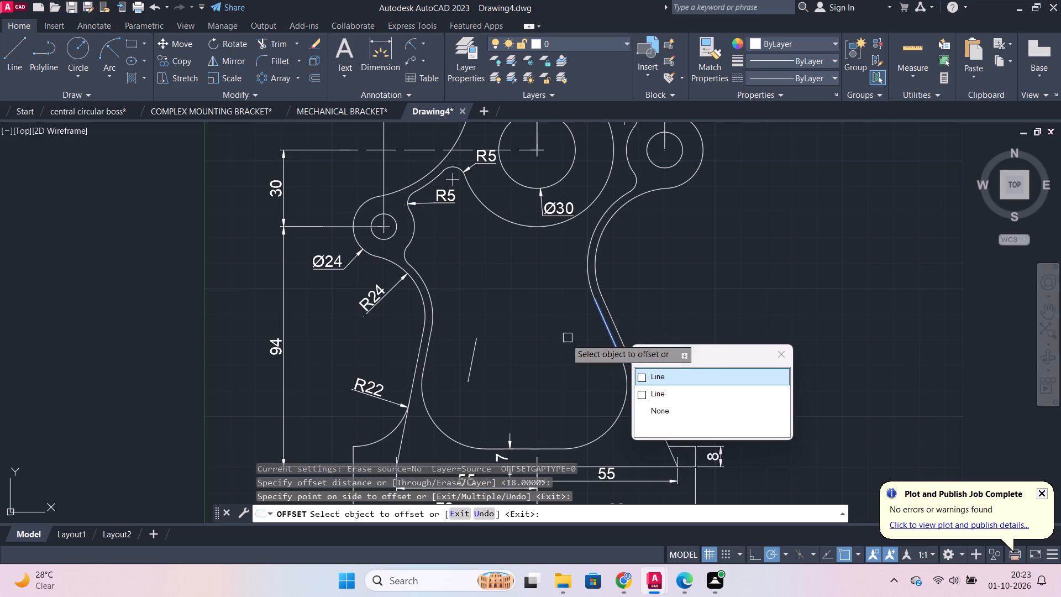
{"action": "left_click", "coordinate": [696, 384]}
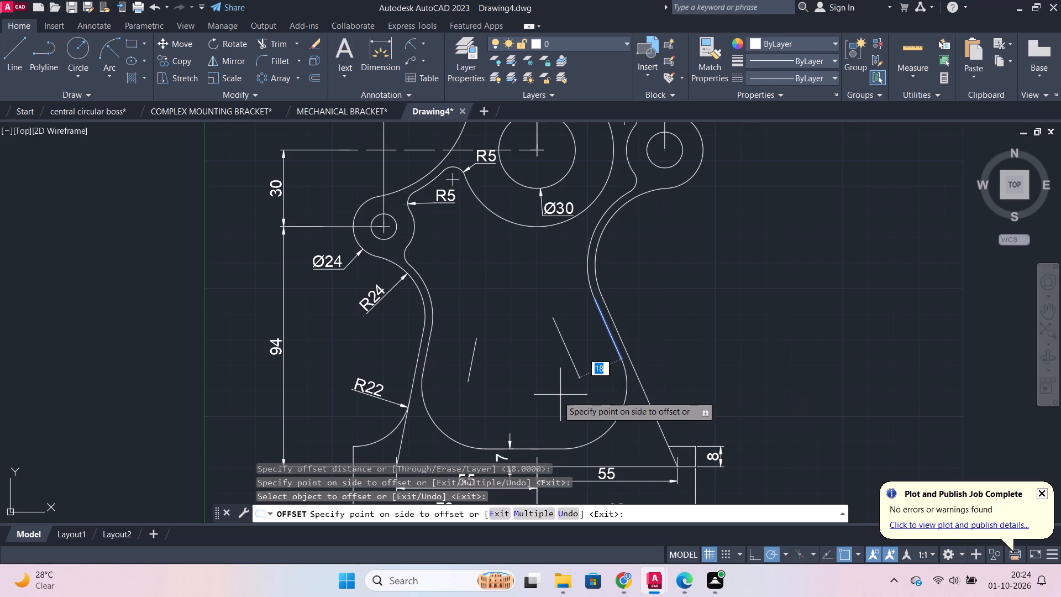
{"action": "left_click", "coordinate": [558, 396]}
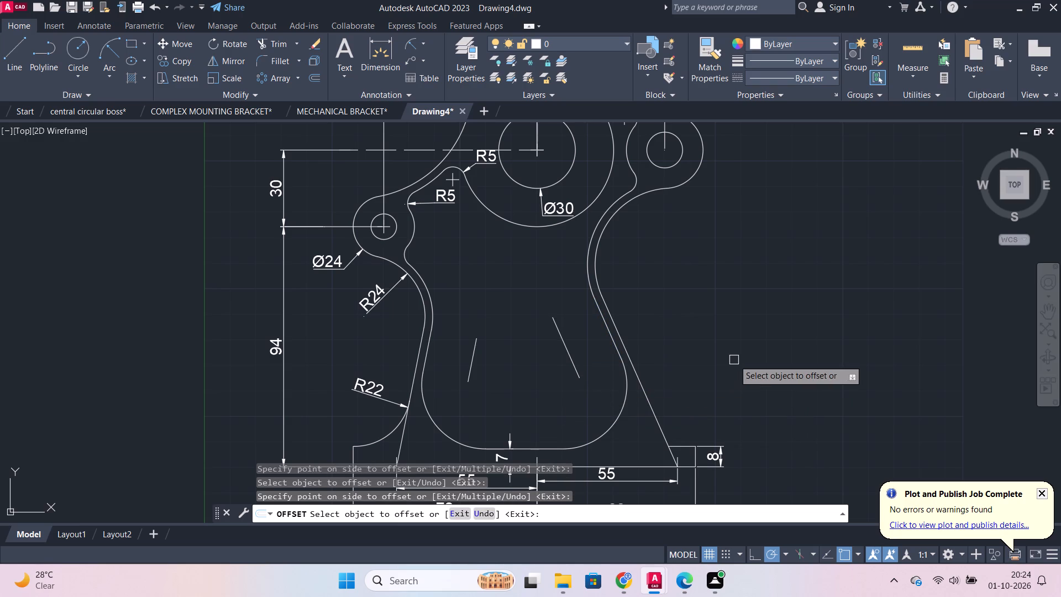
{"action": "key", "text": "Escape"}
Offset the inner cutout's bottom line upward by 18, into the cutout.
{"action": "left_click", "coordinate": [543, 451]}
{"action": "key", "text": "o"}
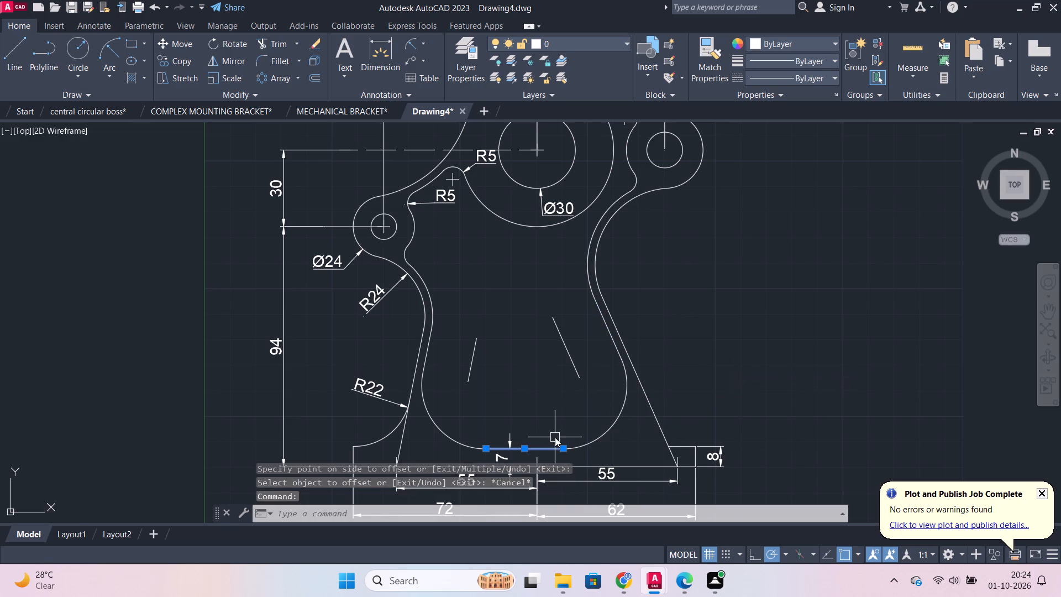
{"action": "key", "text": "Return"}
{"action": "key", "text": "Return"}
{"action": "left_click", "coordinate": [553, 407]}
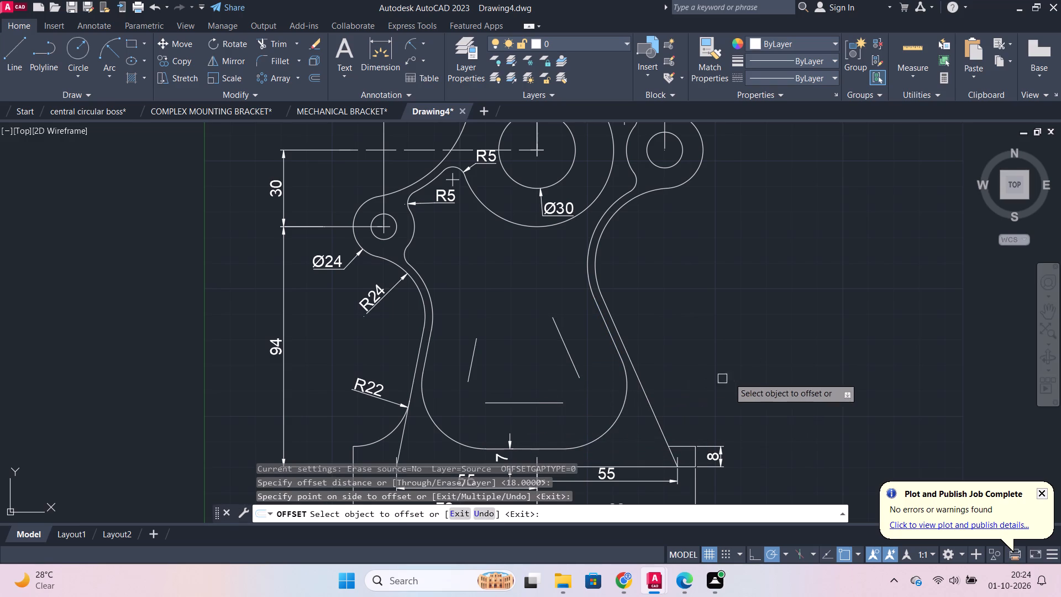
{"action": "key", "text": "Escape"}
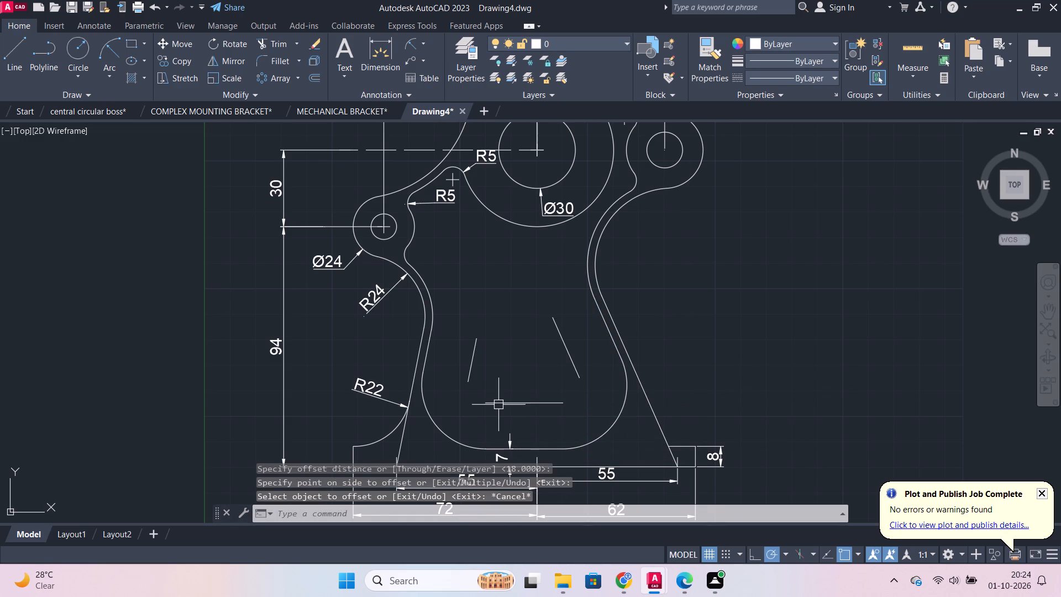
Lengthen the horizontal offset line at both ends, left to near the cutout's left side and right to the right leg's outer line.
{"action": "left_click", "coordinate": [498, 405]}
{"action": "left_click", "coordinate": [511, 439]}
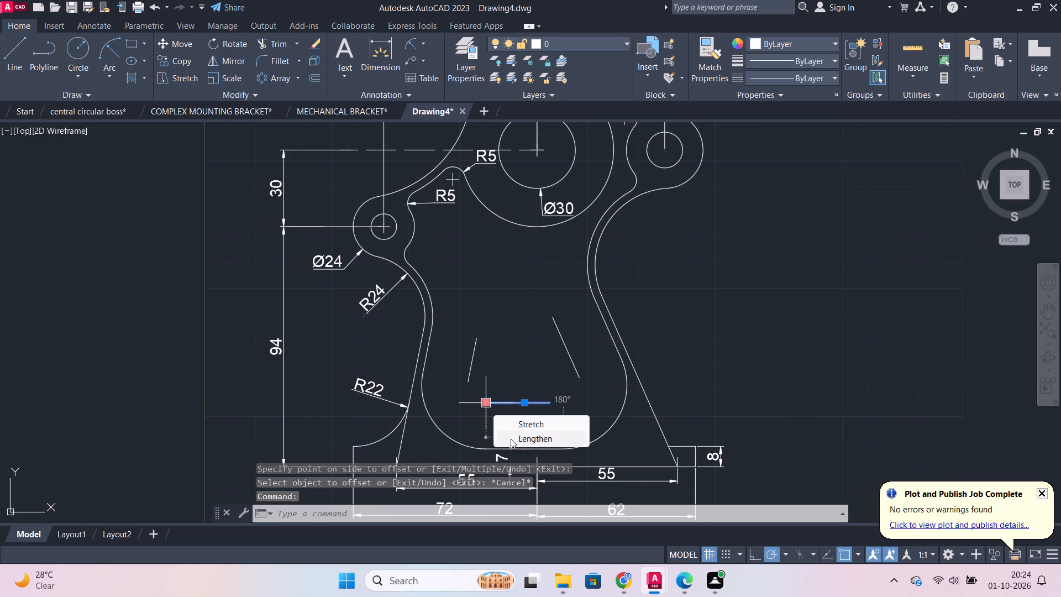
{"action": "left_click", "coordinate": [432, 415]}
{"action": "key", "text": "Escape"}
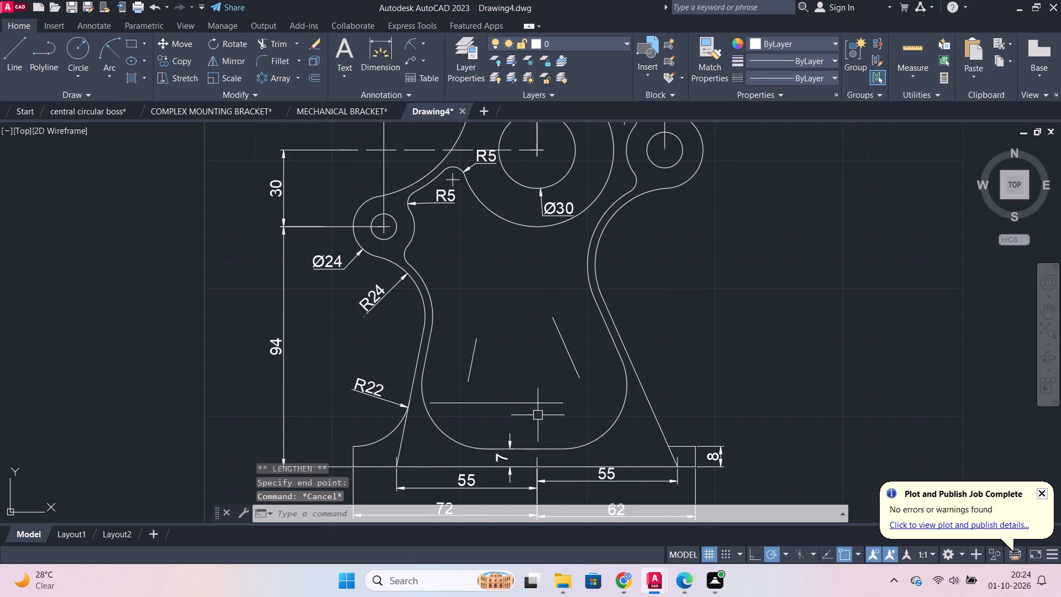
{"action": "left_click", "coordinate": [528, 403]}
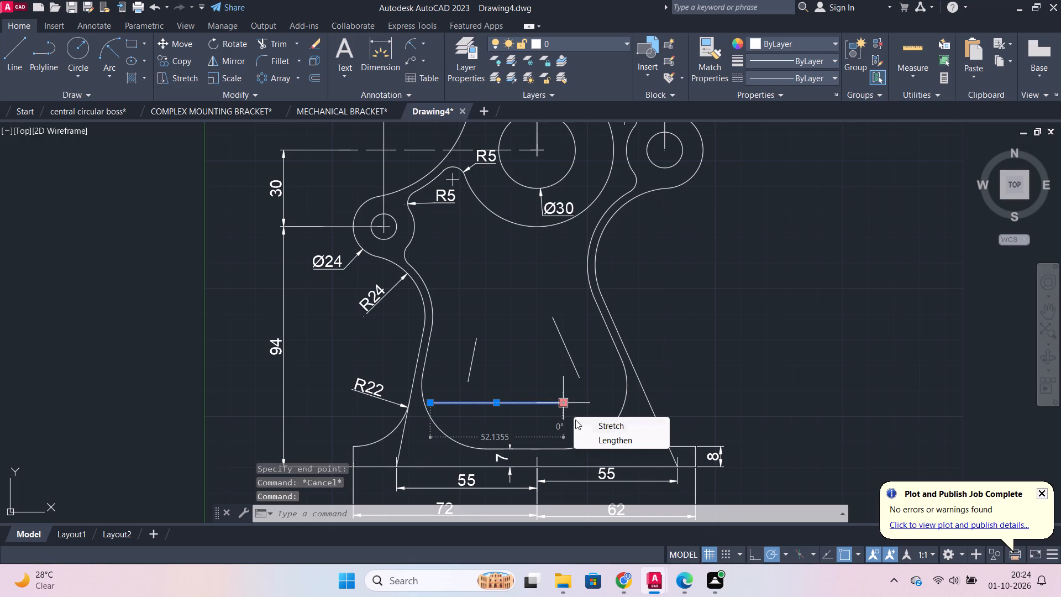
{"action": "left_click", "coordinate": [593, 445]}
{"action": "left_click", "coordinate": [649, 416]}
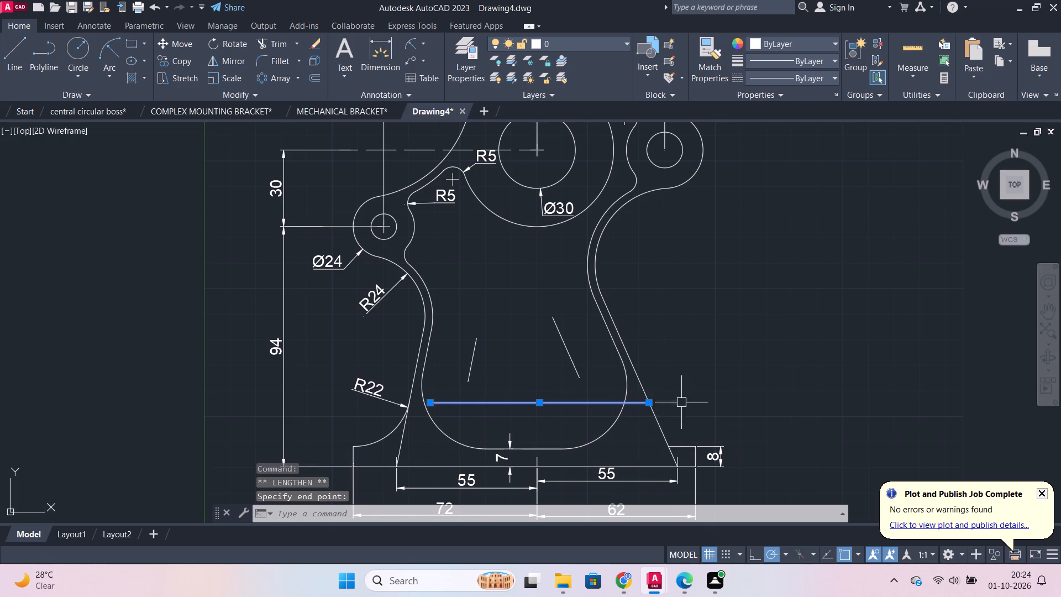
{"action": "key", "text": "Escape"}
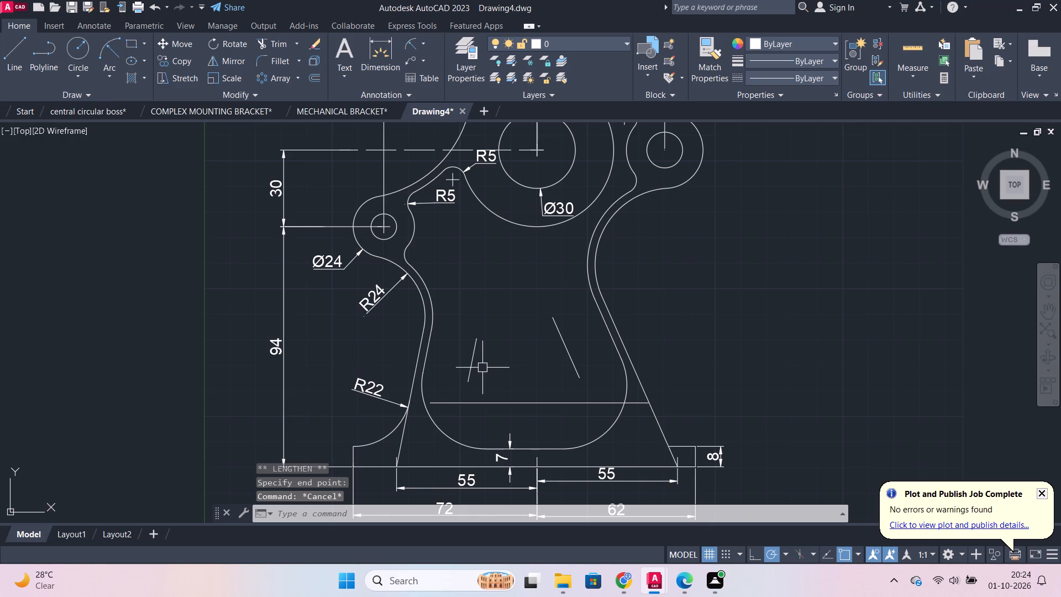
Lengthen the left and right slanted offset lines upward to about 71 and 77 so they meet inside the Ø60 circle.
{"action": "left_click", "coordinate": [468, 368]}
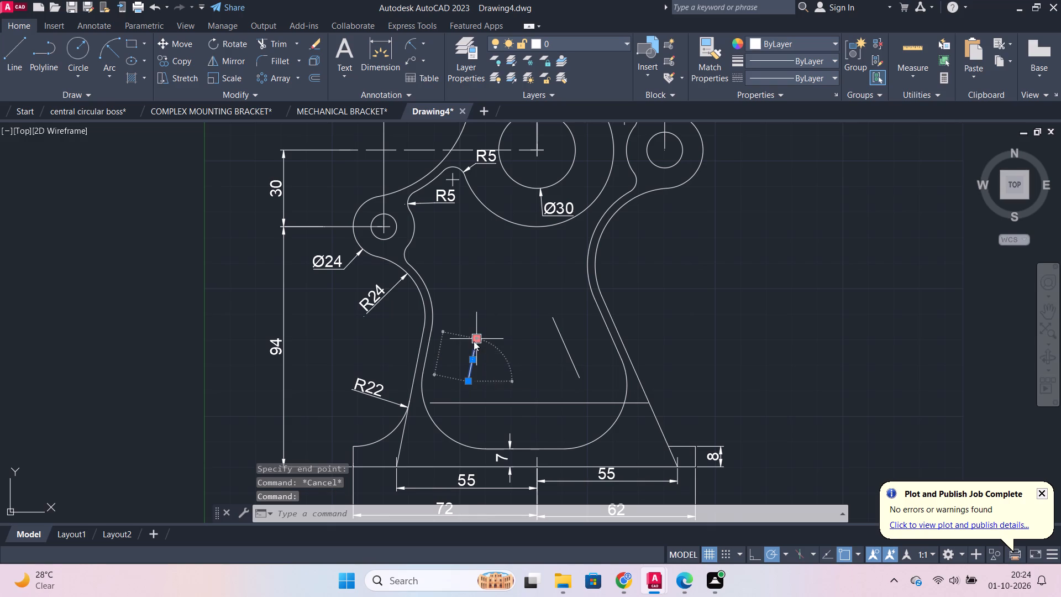
{"action": "left_click", "coordinate": [508, 375]}
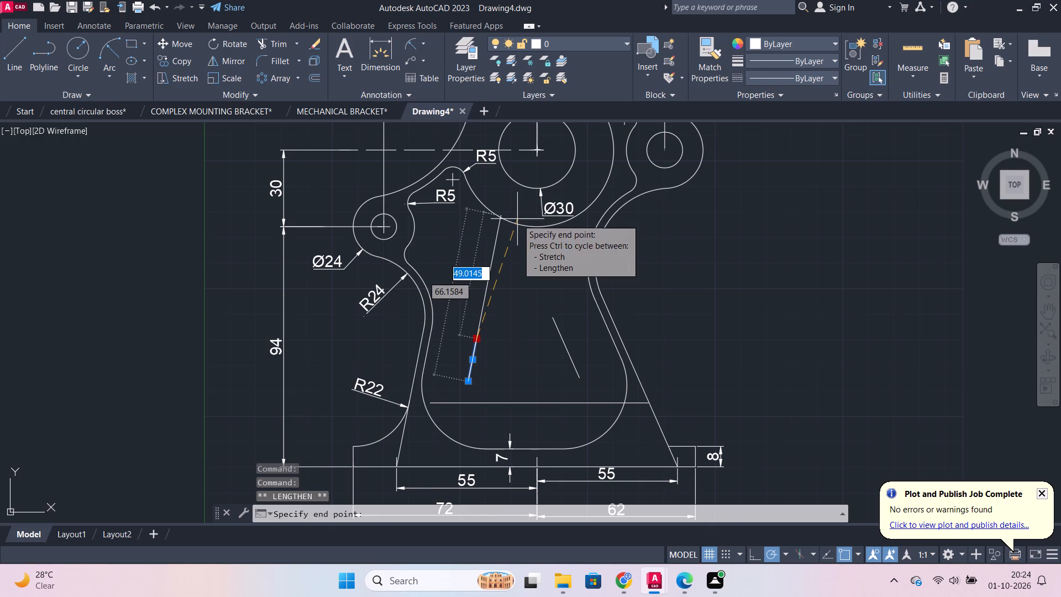
{"action": "left_click", "coordinate": [517, 232]}
{"action": "left_click", "coordinate": [569, 362]}
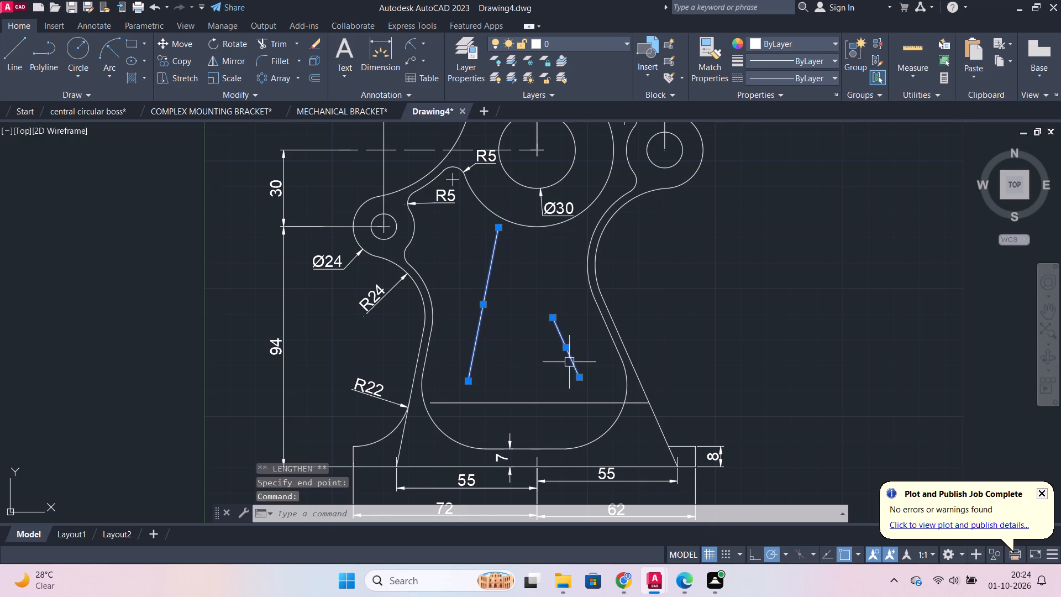
{"action": "left_click", "coordinate": [582, 345]}
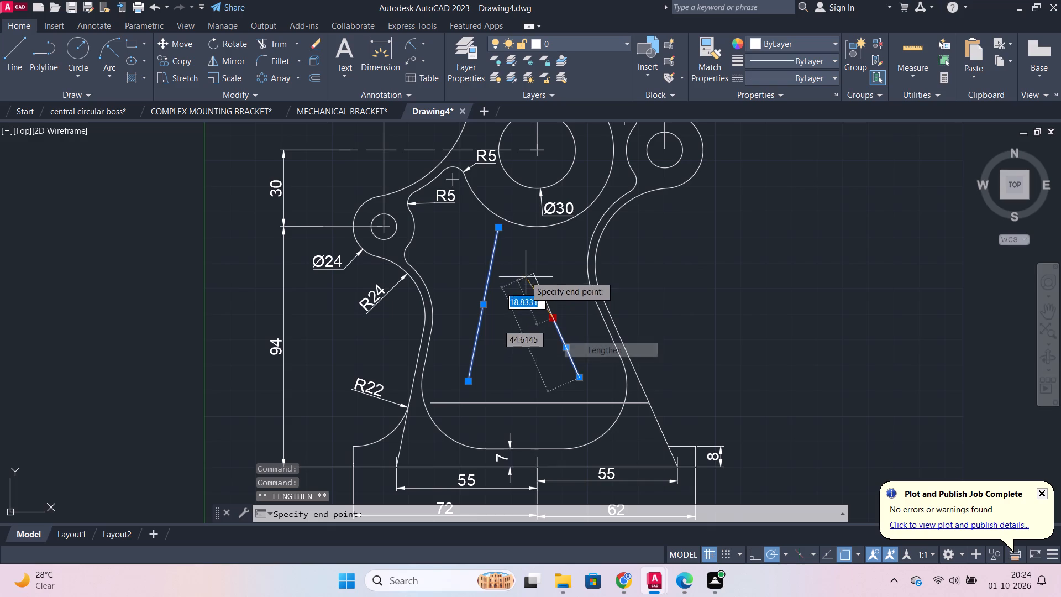
{"action": "left_click", "coordinate": [489, 202]}
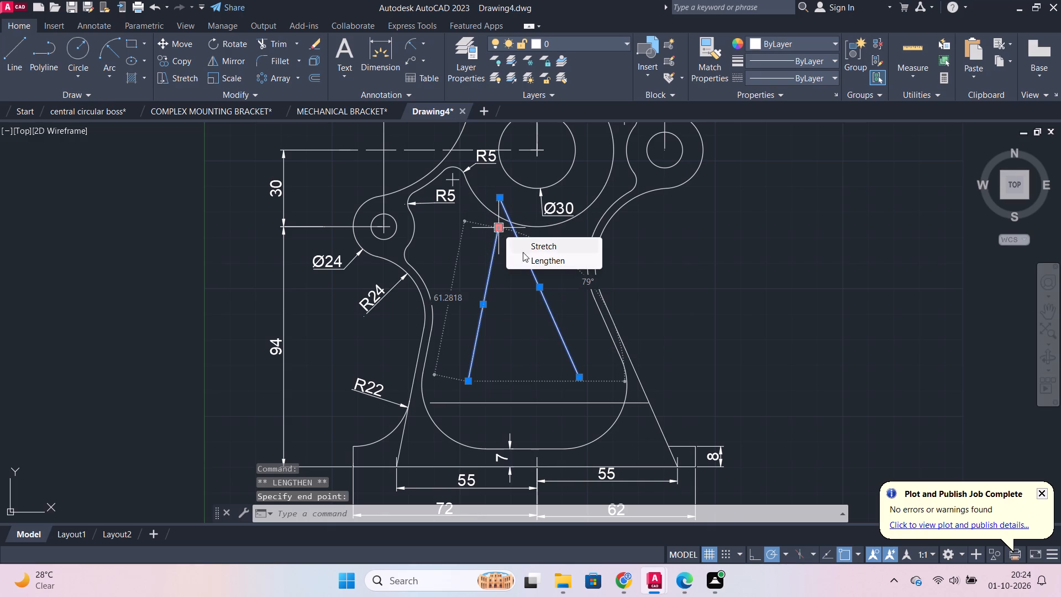
{"action": "left_click", "coordinate": [534, 258]}
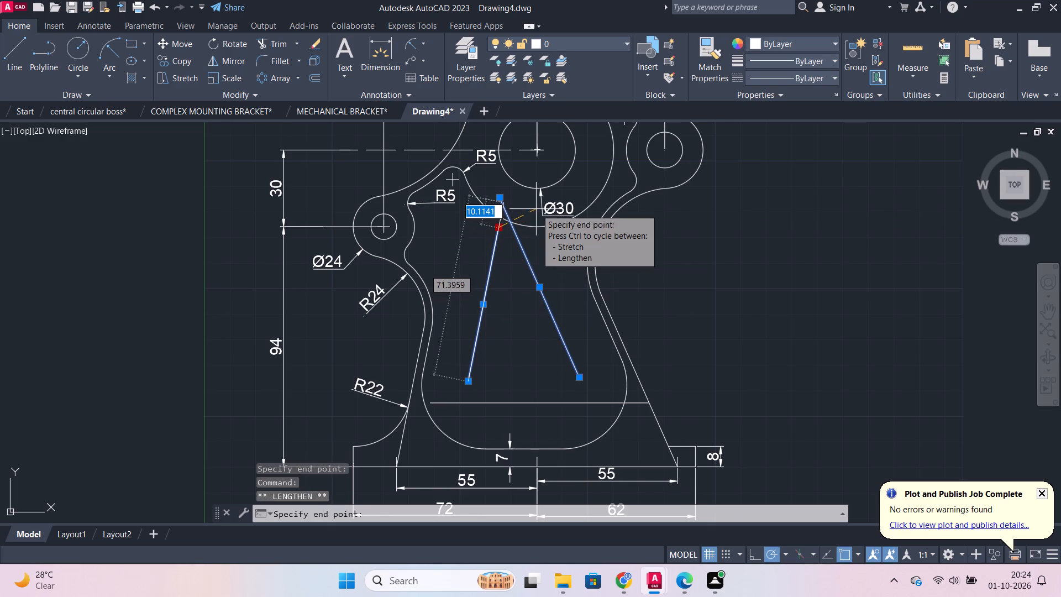
{"action": "left_click", "coordinate": [536, 209]}
{"action": "key", "text": "grave"}
{"action": "key", "text": "Escape"}
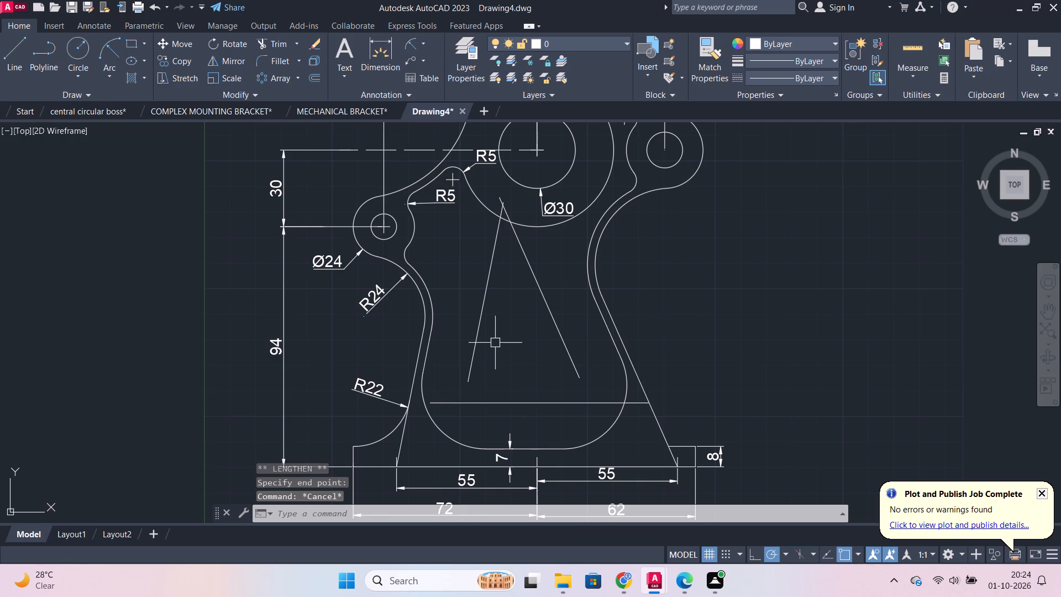
Extend the slanted offset lines downward, the left one to the horizontal offset line and the right one to the cutout's lower-right arc.
{"action": "type", "text": "ex"}
{"action": "key", "text": "Return"}
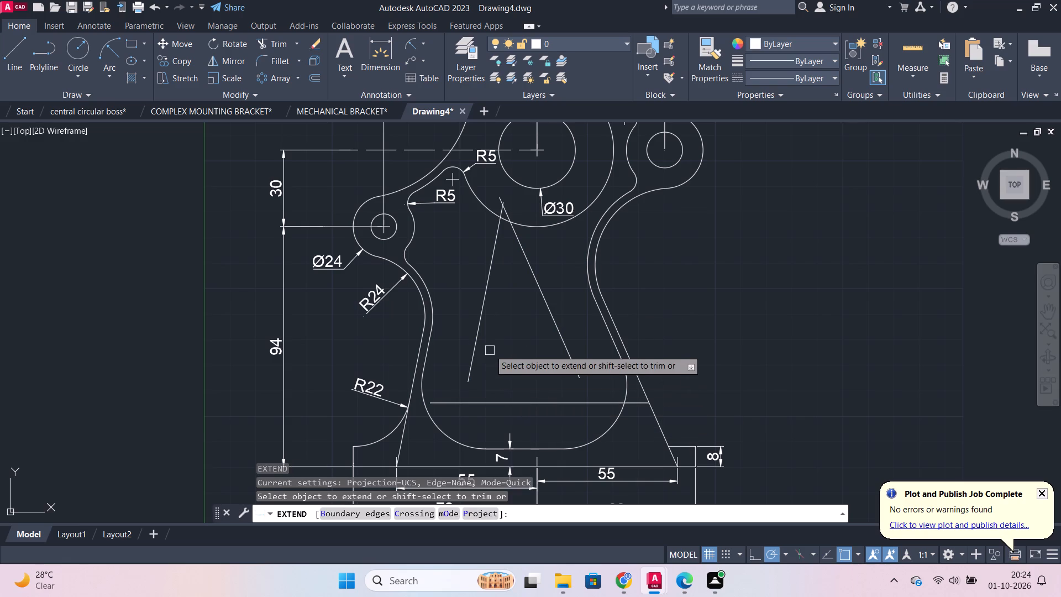
{"action": "left_click", "coordinate": [472, 345]}
{"action": "left_click", "coordinate": [560, 350]}
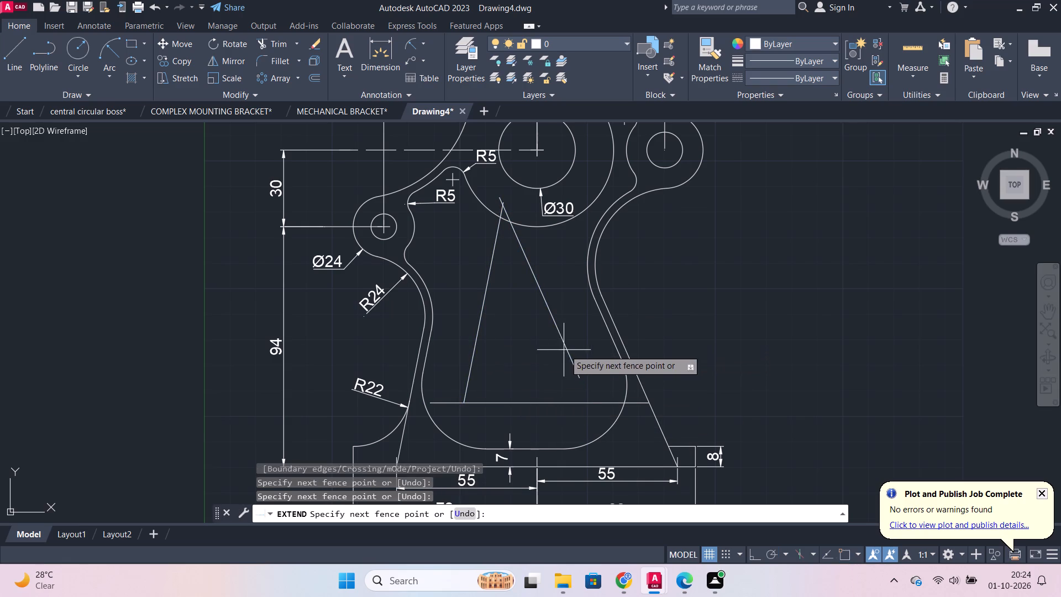
{"action": "left_click", "coordinate": [572, 344]}
{"action": "left_click", "coordinate": [570, 356]}
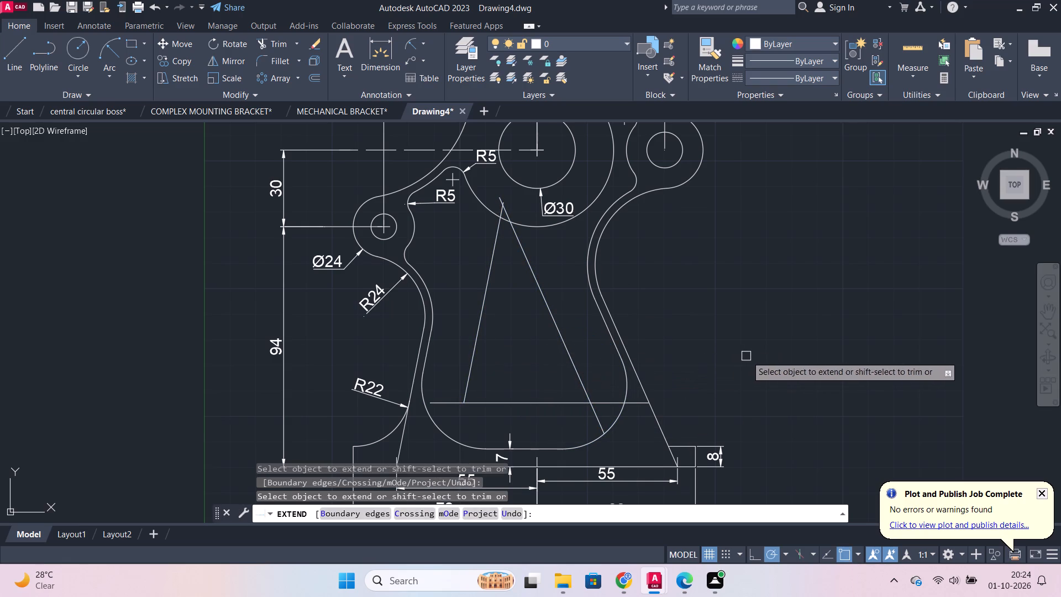
{"action": "key", "text": "Escape"}
Trim the right slanted line below the horizontal offset line and the horizontal line's ends outside both slanted lines.
{"action": "key", "text": "r"}
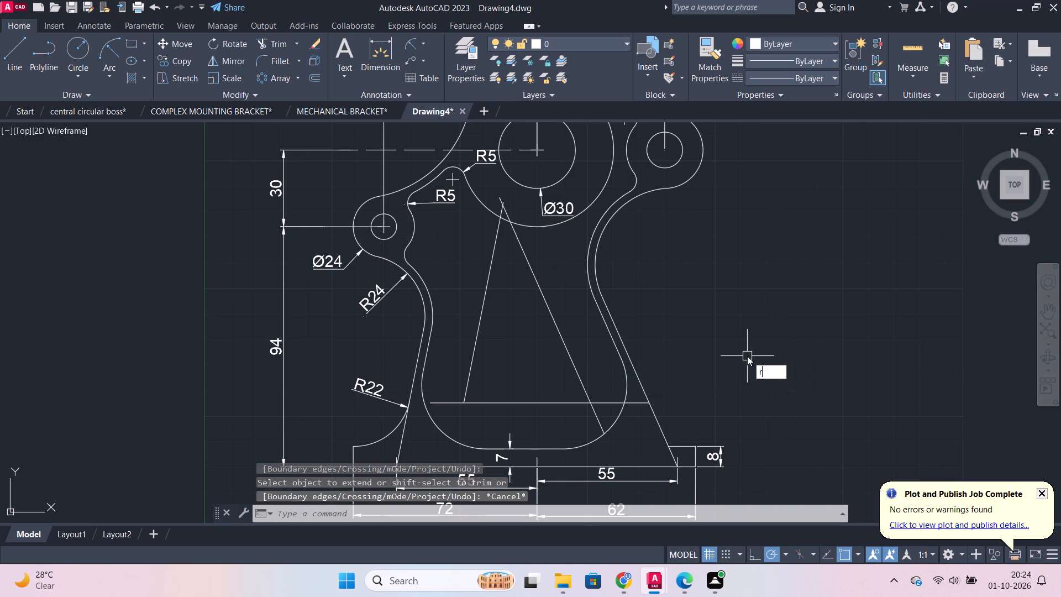
{"action": "key", "text": "Return"}
{"action": "key", "text": "Escape"}
{"action": "type", "text": "tr"}
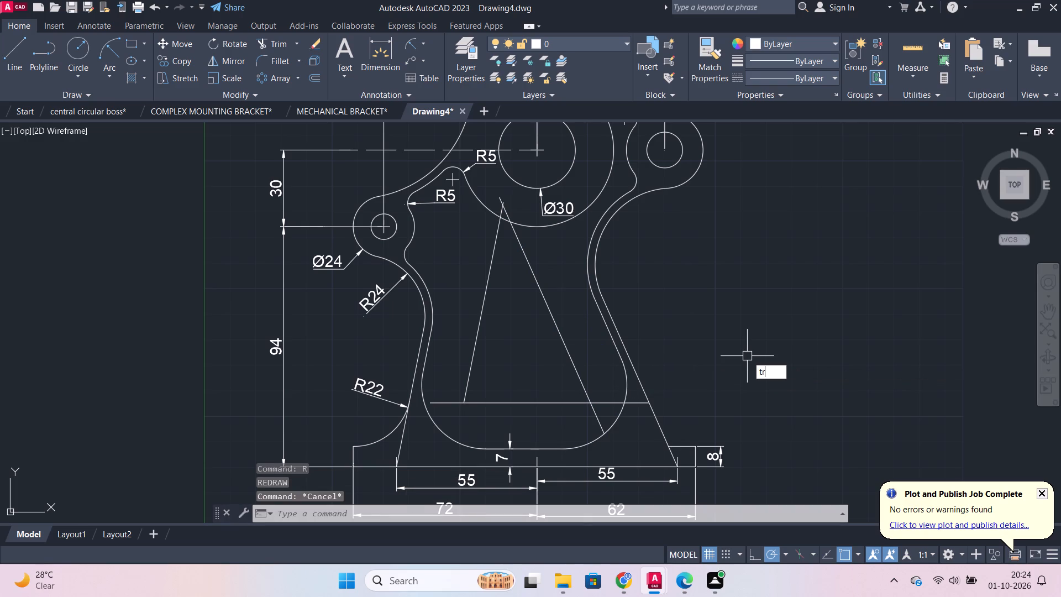
{"action": "key", "text": "Return"}
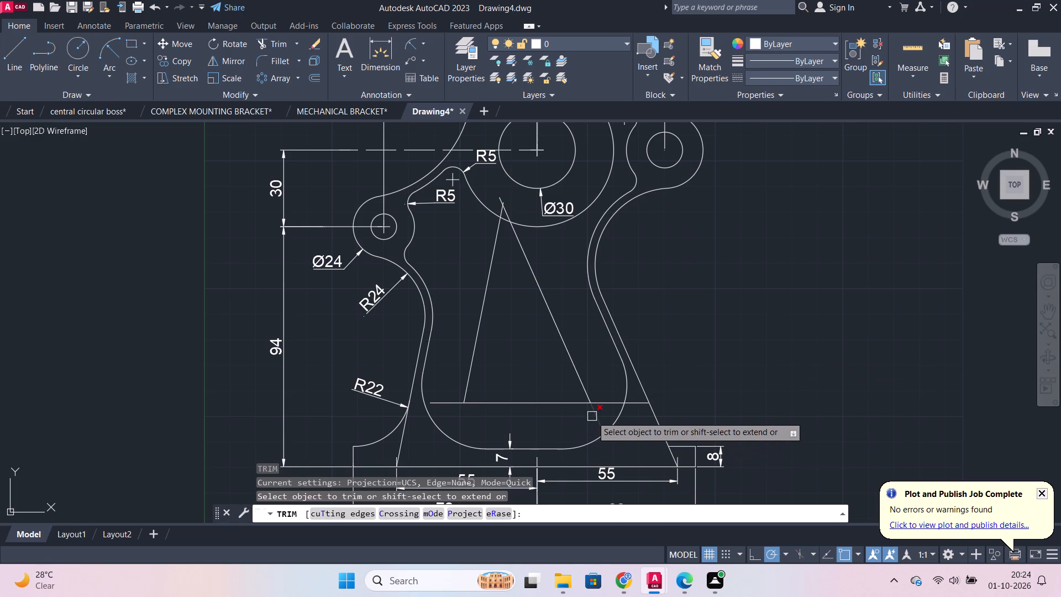
{"action": "left_click", "coordinate": [592, 416]}
{"action": "left_click", "coordinate": [606, 402]}
{"action": "left_click", "coordinate": [442, 402]}
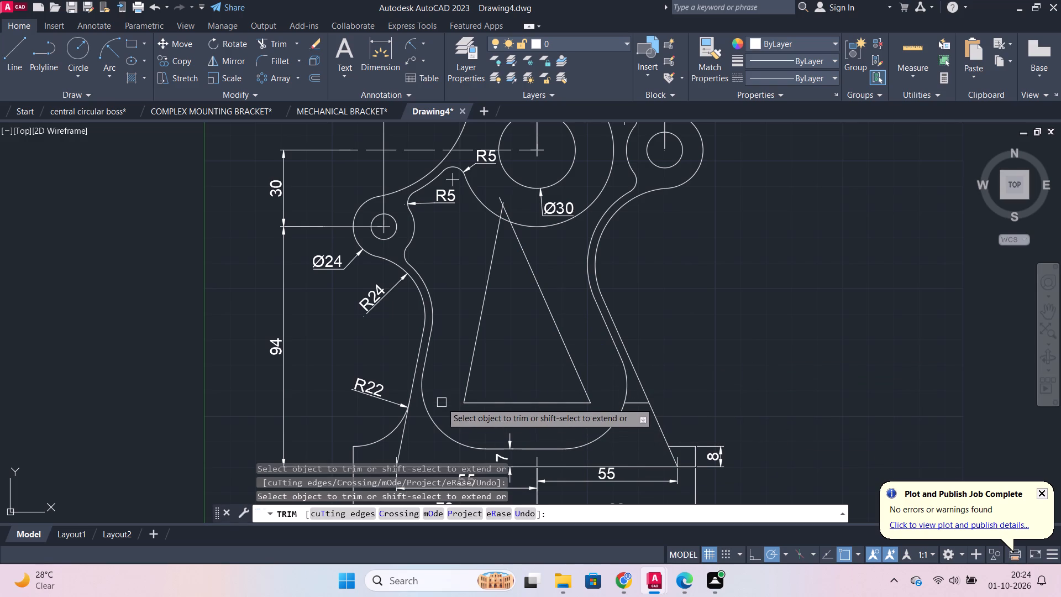
{"action": "left_click", "coordinate": [633, 404]}
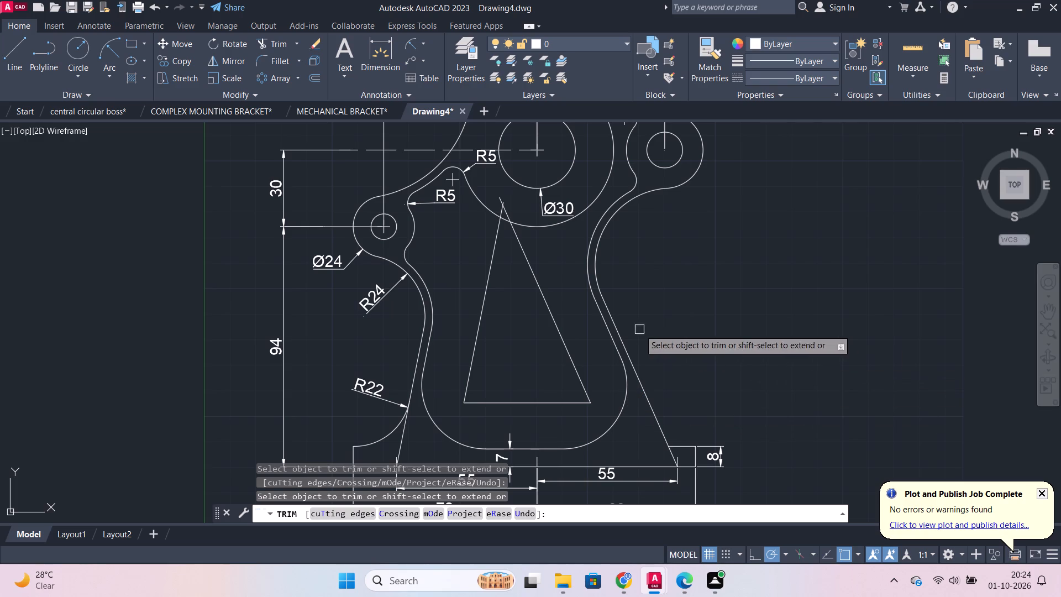
{"action": "middle_click_drag", "start_coordinate": [737, 338], "coordinate": [782, 412]}
{"action": "key", "text": "Escape"}
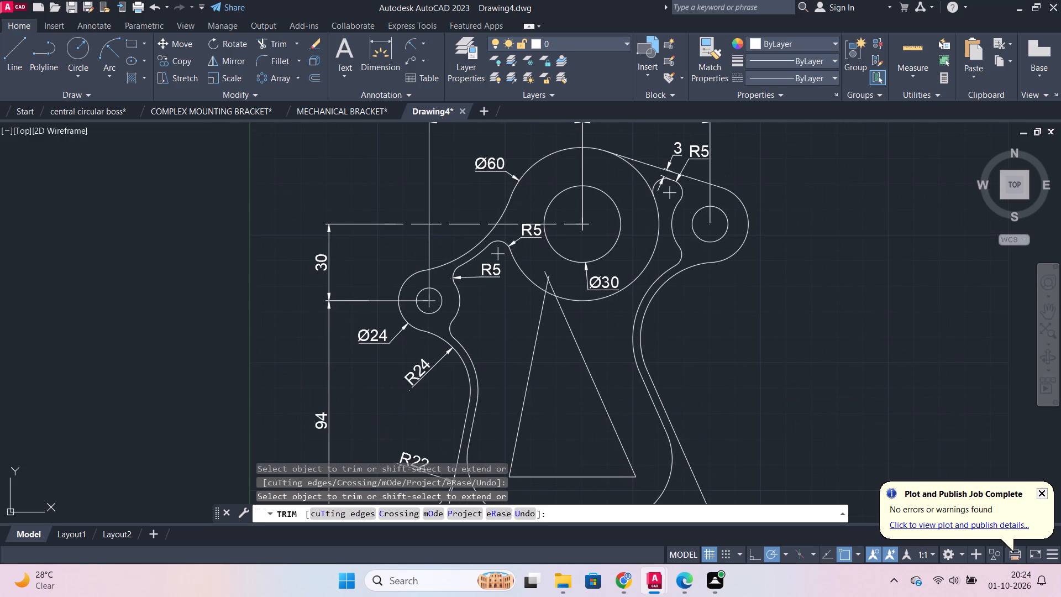
Fillet the inner triangle's two bottom corners with a radius of 7.
{"action": "key", "text": "f"}
{"action": "key", "text": "Return"}
{"action": "key", "text": "r"}
{"action": "key", "text": "Return"}
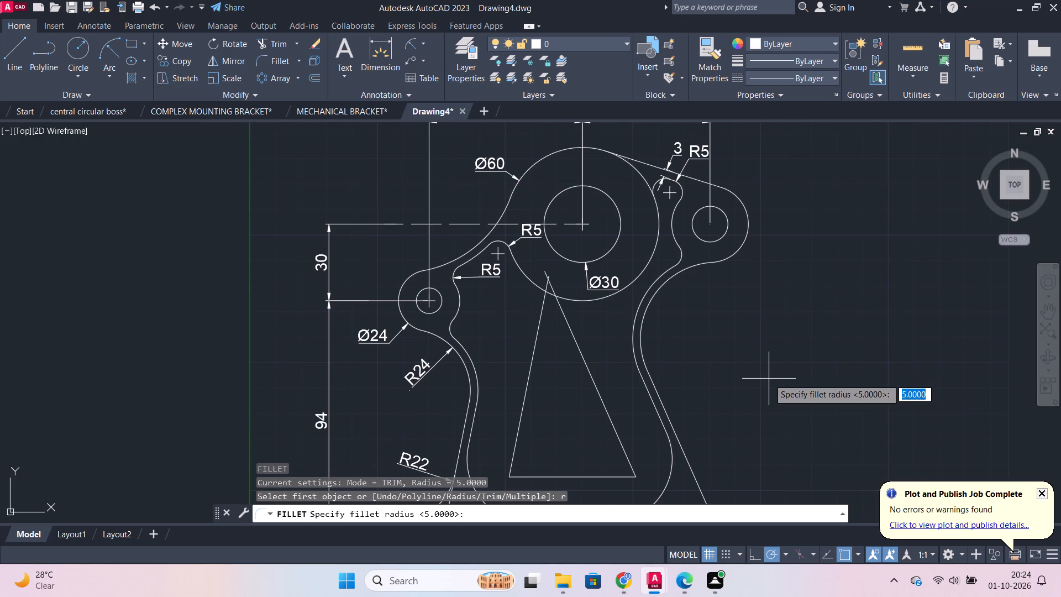
{"action": "key", "text": "7"}
{"action": "key", "text": "Return"}
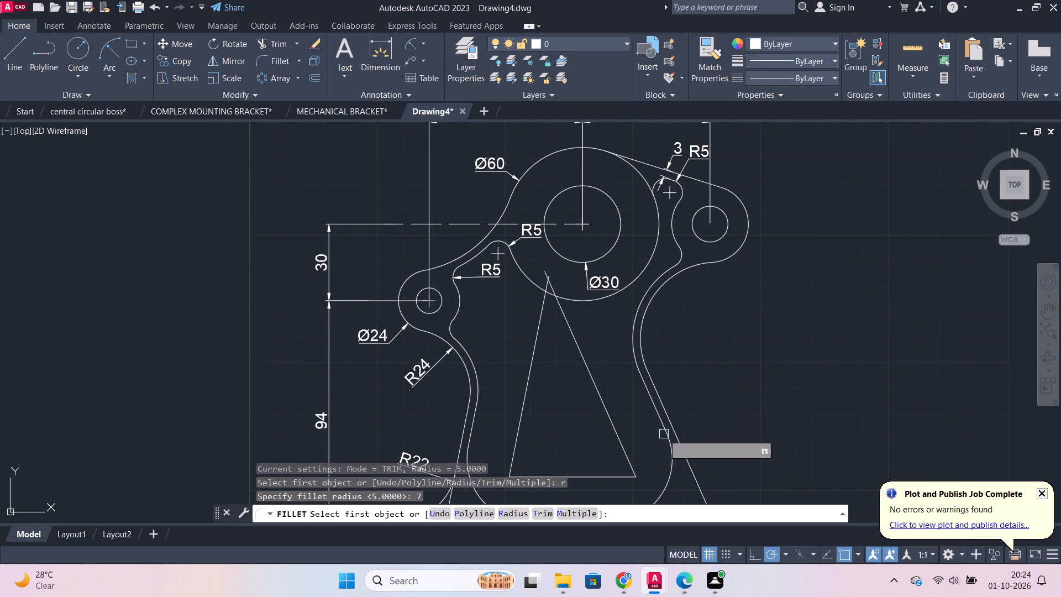
{"action": "middle_click_drag", "start_coordinate": [839, 423], "coordinate": [512, 205]}
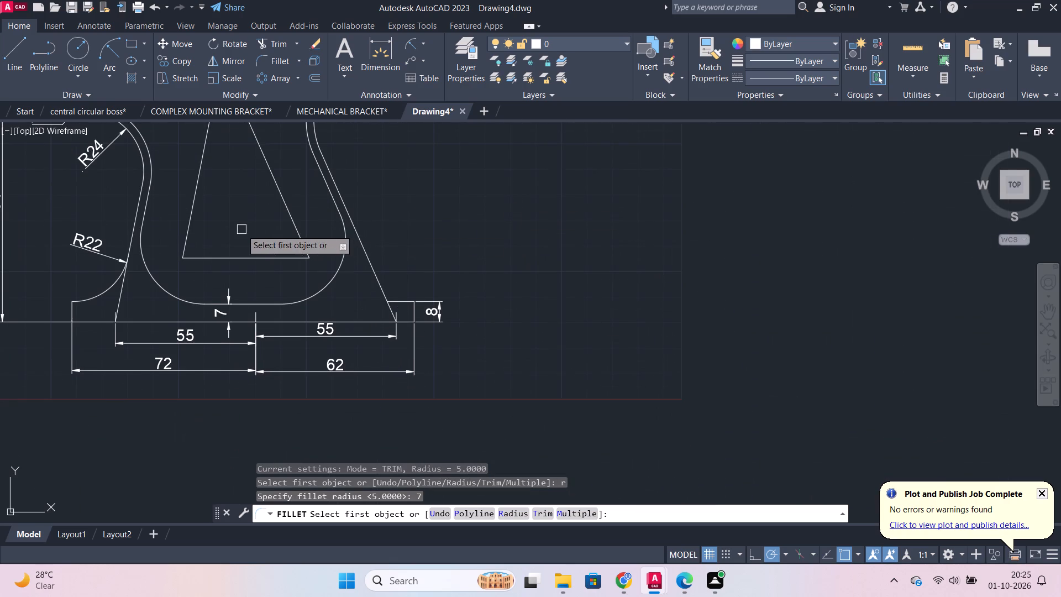
{"action": "left_click", "coordinate": [191, 232]}
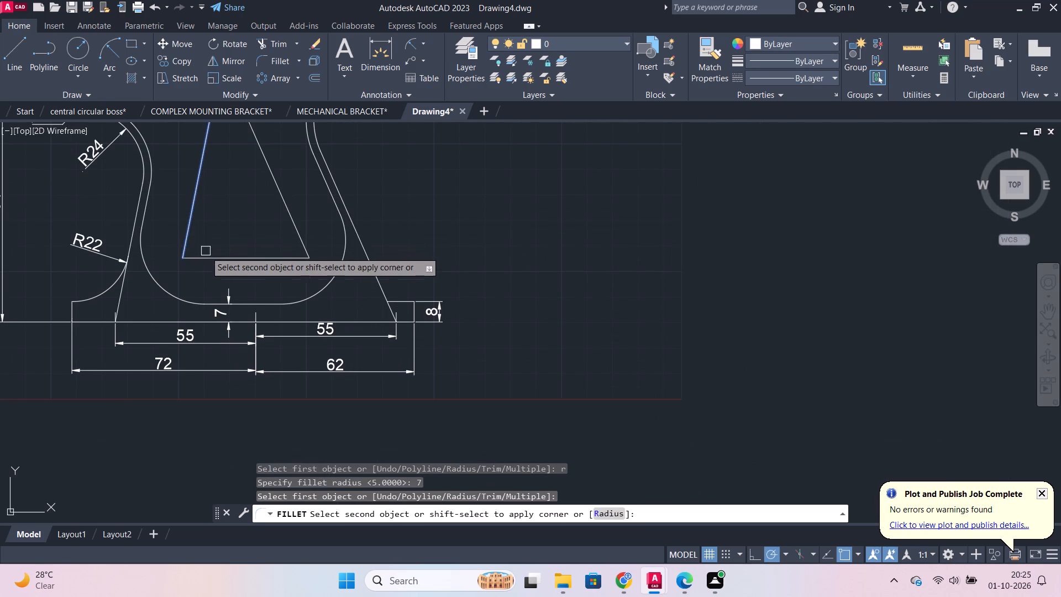
{"action": "left_click", "coordinate": [207, 255]}
{"action": "key", "text": "space"}
{"action": "left_click", "coordinate": [301, 243]}
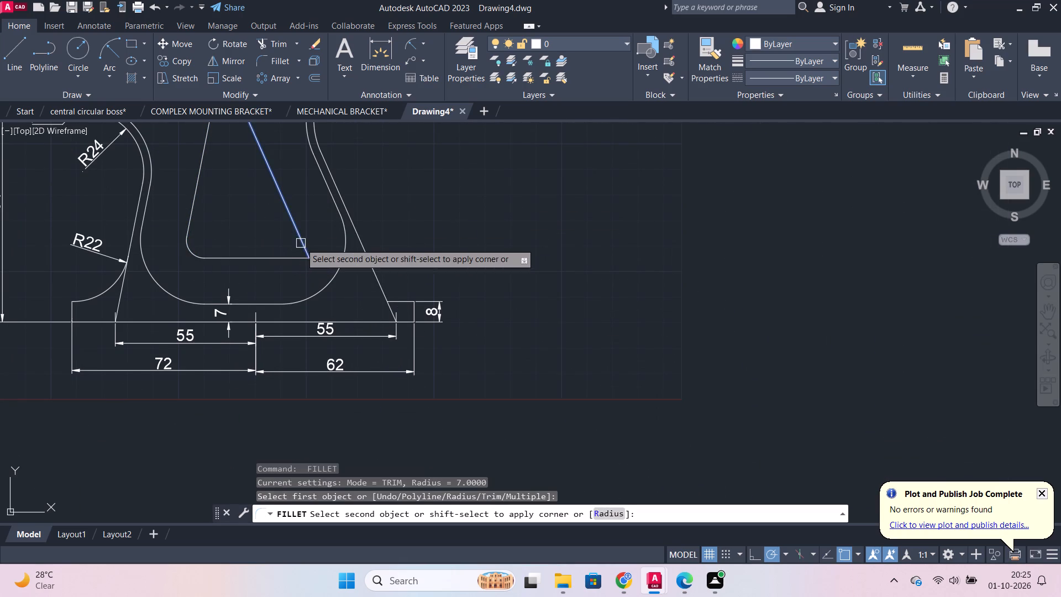
{"action": "left_click", "coordinate": [299, 255]}
Fillet the inner triangle's top corner, between its two slanted sides, with a radius of 10.
{"action": "middle_click_drag", "start_coordinate": [468, 252], "coordinate": [724, 531]}
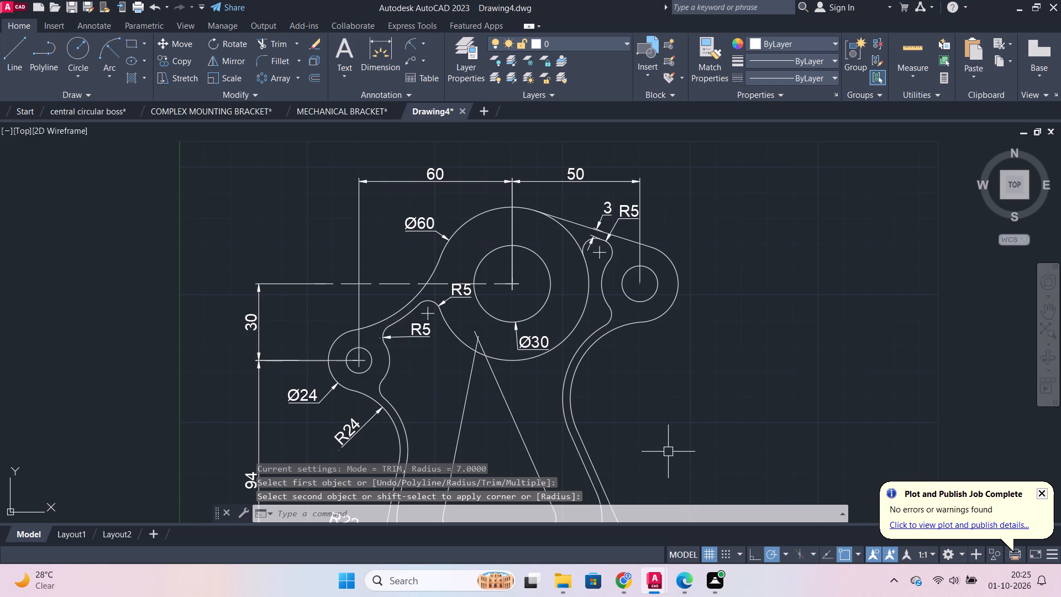
{"action": "key", "text": "Escape"}
{"action": "key", "text": "f"}
{"action": "key", "text": "Return"}
{"action": "key", "text": "r"}
{"action": "key", "text": "Return"}
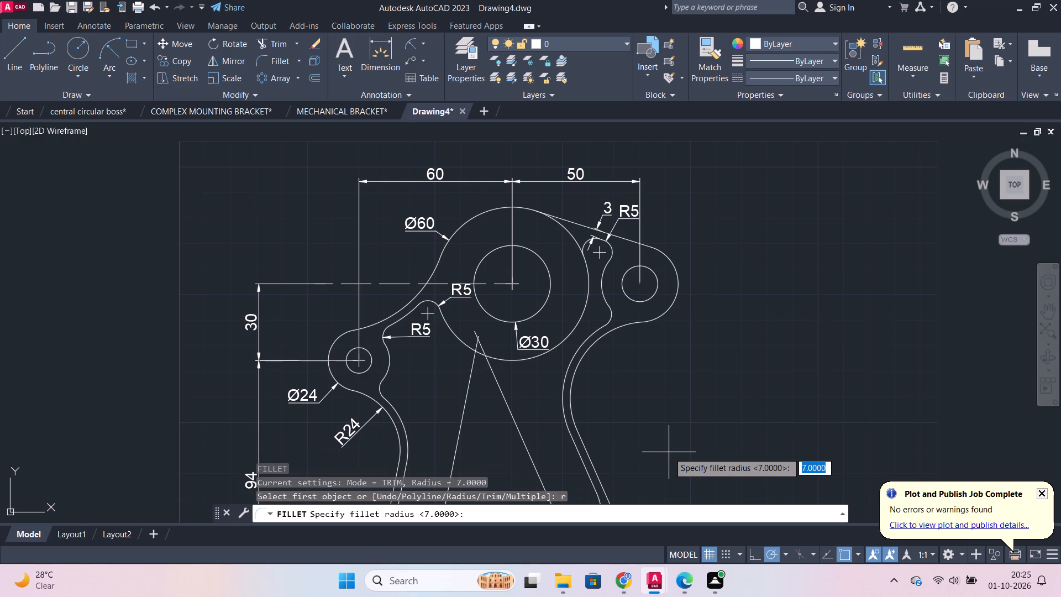
{"action": "type", "text": "10"}
{"action": "key", "text": "Return"}
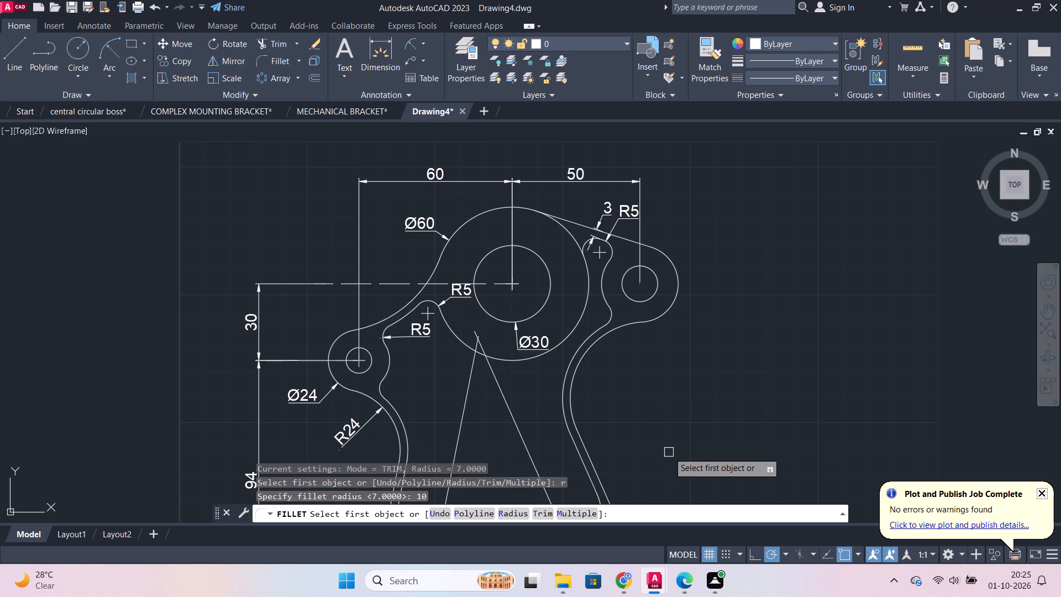
{"action": "left_click", "coordinate": [464, 402]}
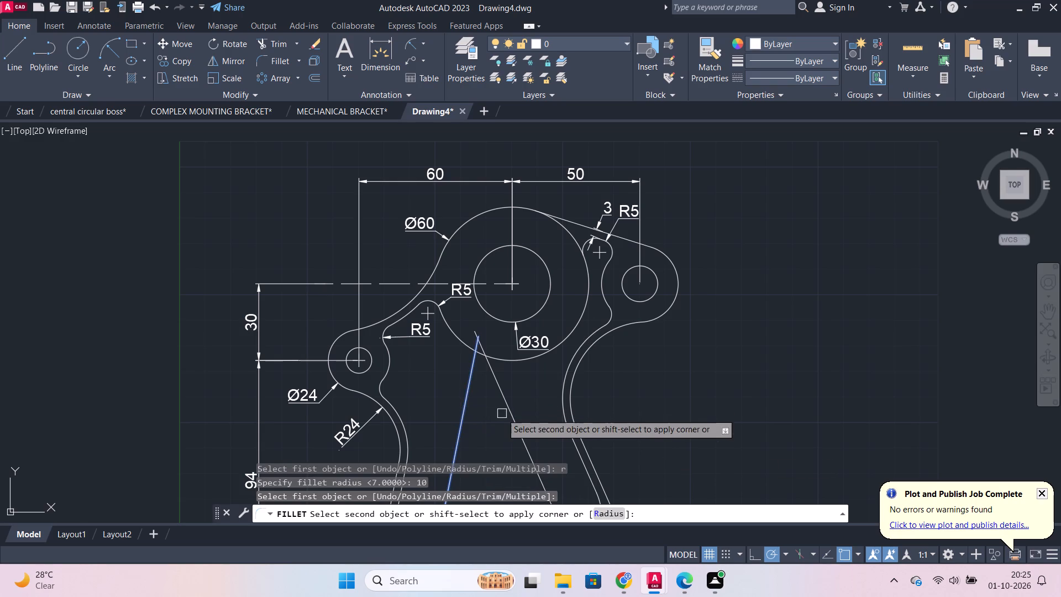
{"action": "left_click", "coordinate": [511, 420]}
Fillet the corner between the right leg's outer slanted line and the right foot's top edge with a radius of 14.
{"action": "scroll", "coordinate": [779, 460], "scroll_direction": "down", "scroll_amount": 1}
{"action": "middle_click_drag", "start_coordinate": [751, 449], "coordinate": [687, 363]}
{"action": "middle_click_drag", "start_coordinate": [760, 438], "coordinate": [696, 346]}
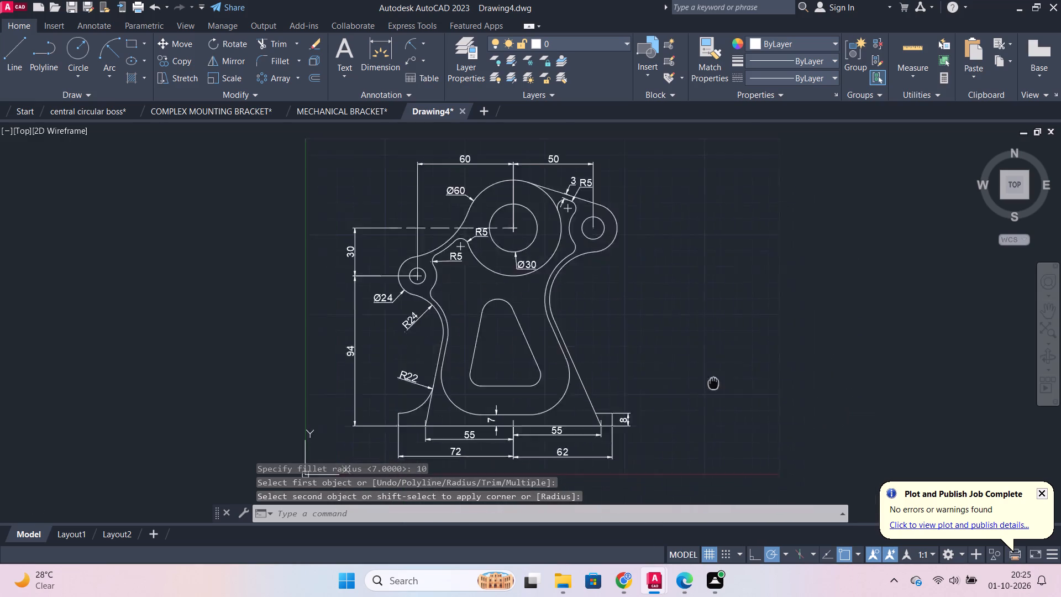
{"action": "middle_click_drag", "start_coordinate": [696, 346], "coordinate": [686, 325]}
{"action": "scroll", "coordinate": [611, 312], "scroll_direction": "up", "scroll_amount": 1}
{"action": "middle_click_drag", "start_coordinate": [603, 294], "coordinate": [619, 340]}
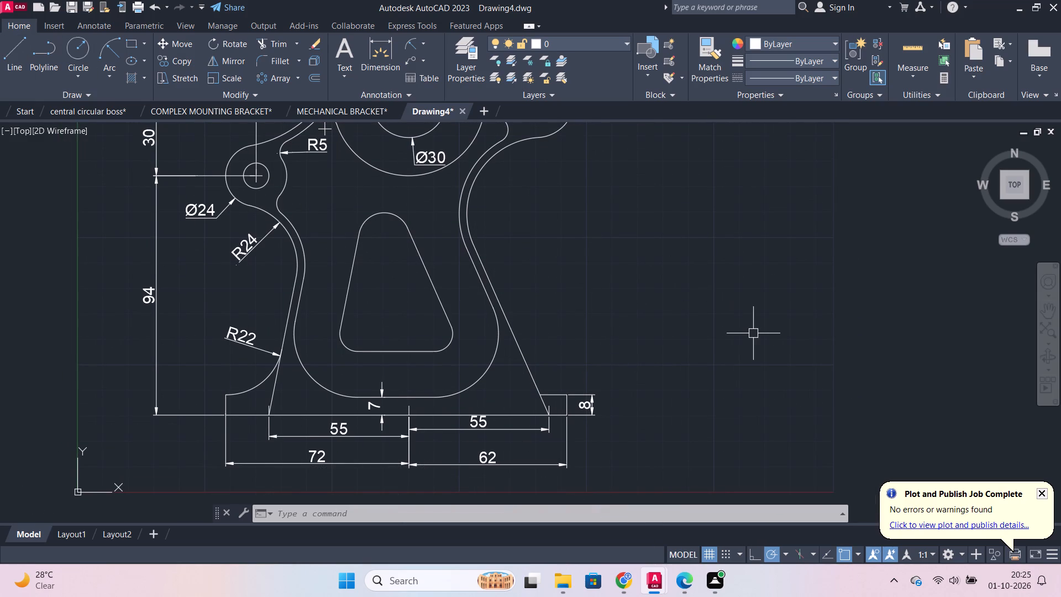
{"action": "key", "text": "f"}
{"action": "key", "text": "Return"}
{"action": "key", "text": "r"}
{"action": "key", "text": "Return"}
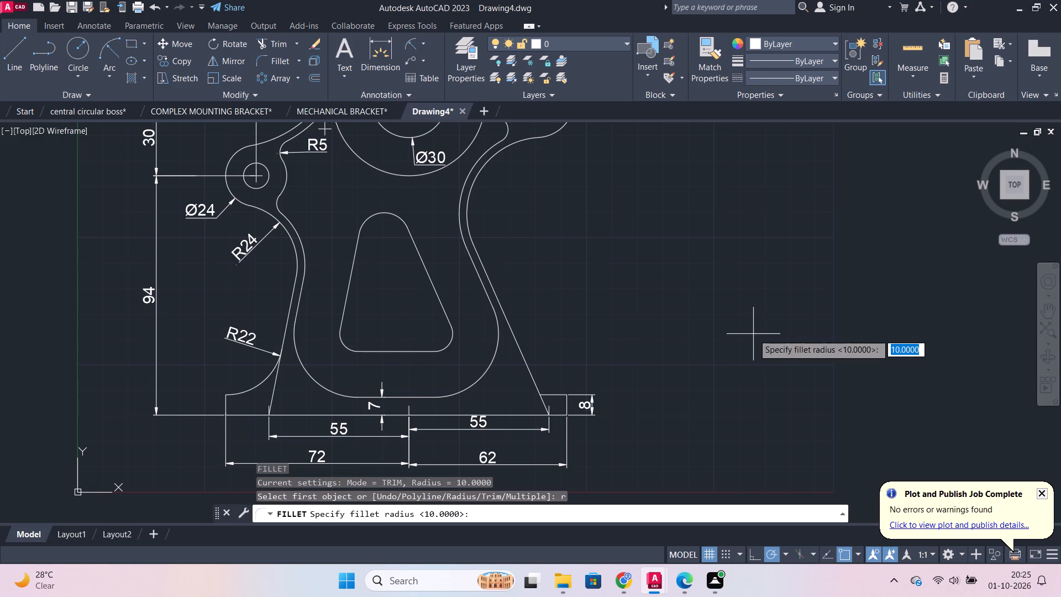
{"action": "type", "text": "14"}
{"action": "key", "text": "Return"}
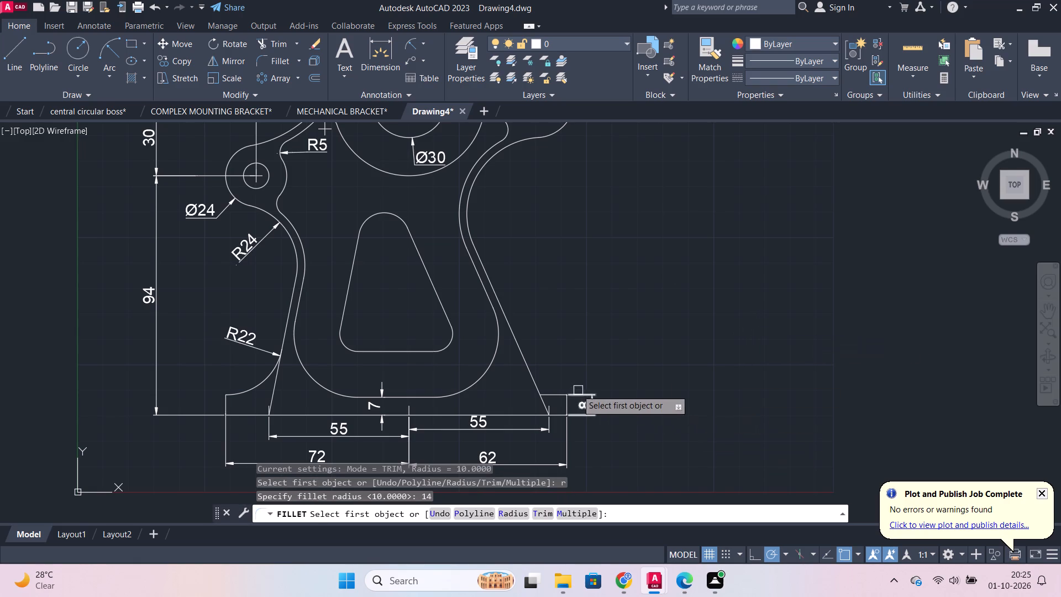
{"action": "left_click", "coordinate": [520, 361]}
{"action": "left_click", "coordinate": [554, 394]}
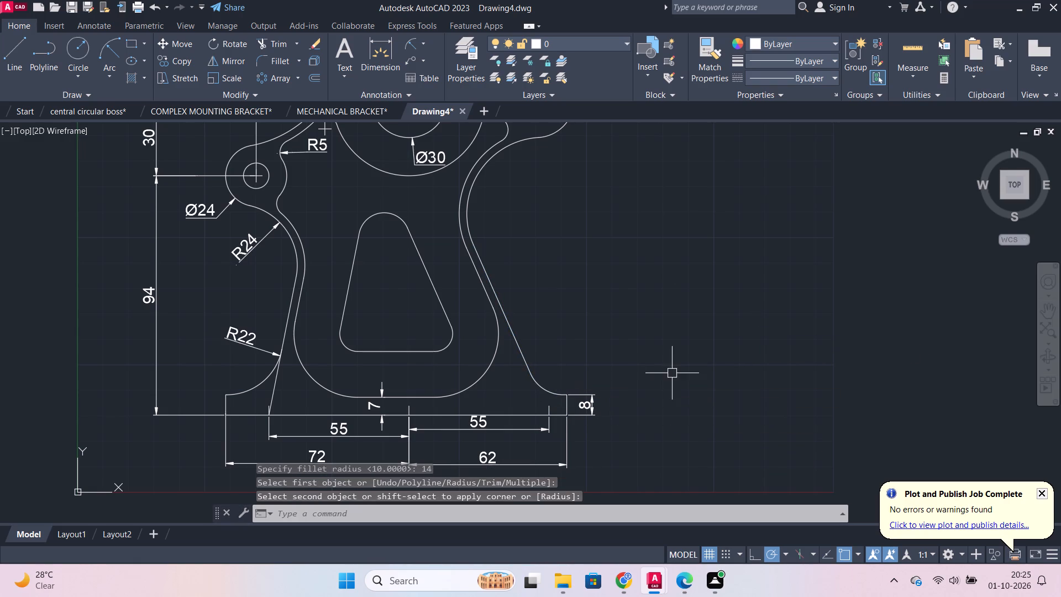
Add radius dimensions to the inner triangle's top arc and the surrounding cutout's lower-left arc.
{"action": "scroll", "coordinate": [661, 379], "scroll_direction": "down", "scroll_amount": 1}
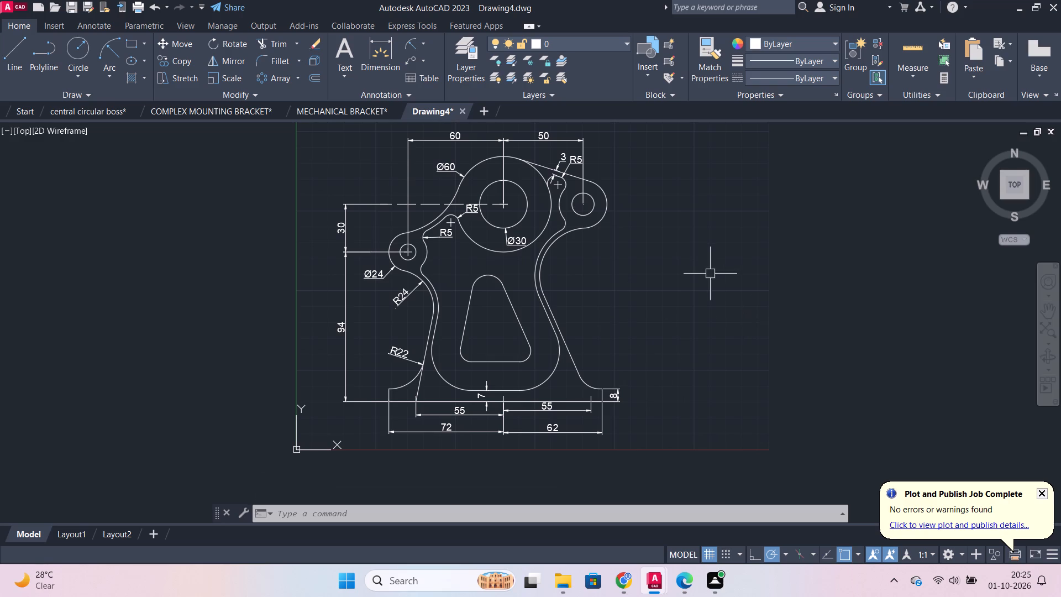
{"action": "left_click", "coordinate": [407, 46]}
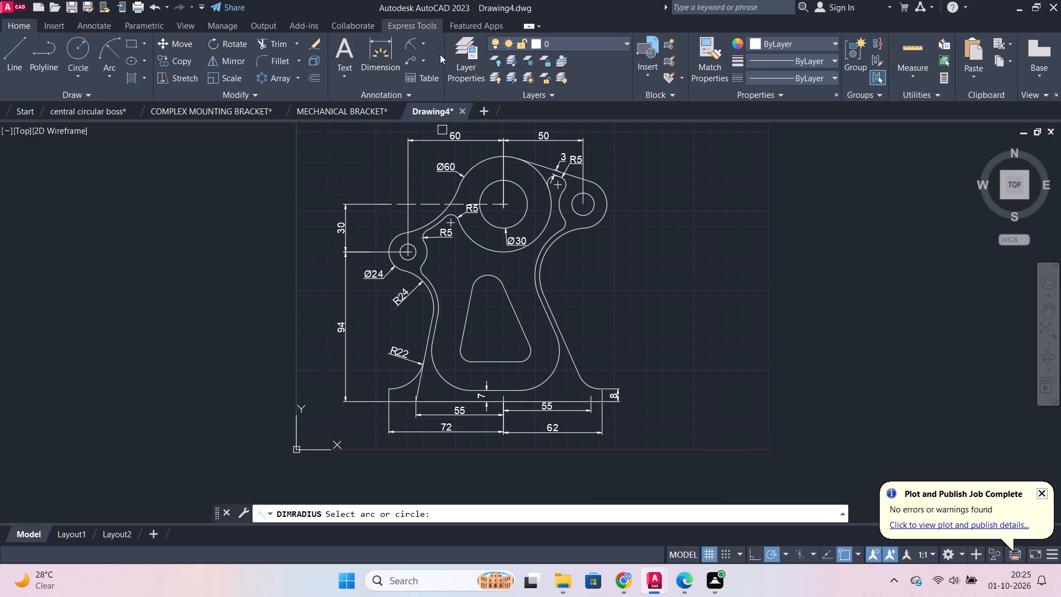
{"action": "left_click", "coordinate": [489, 280]}
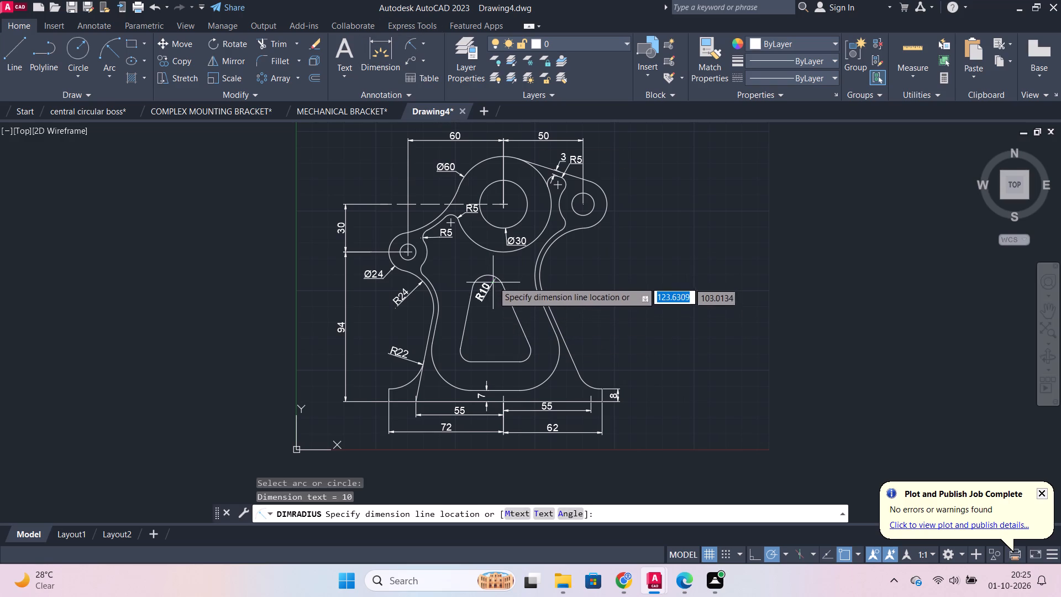
{"action": "left_click", "coordinate": [493, 280]}
{"action": "key", "text": "space"}
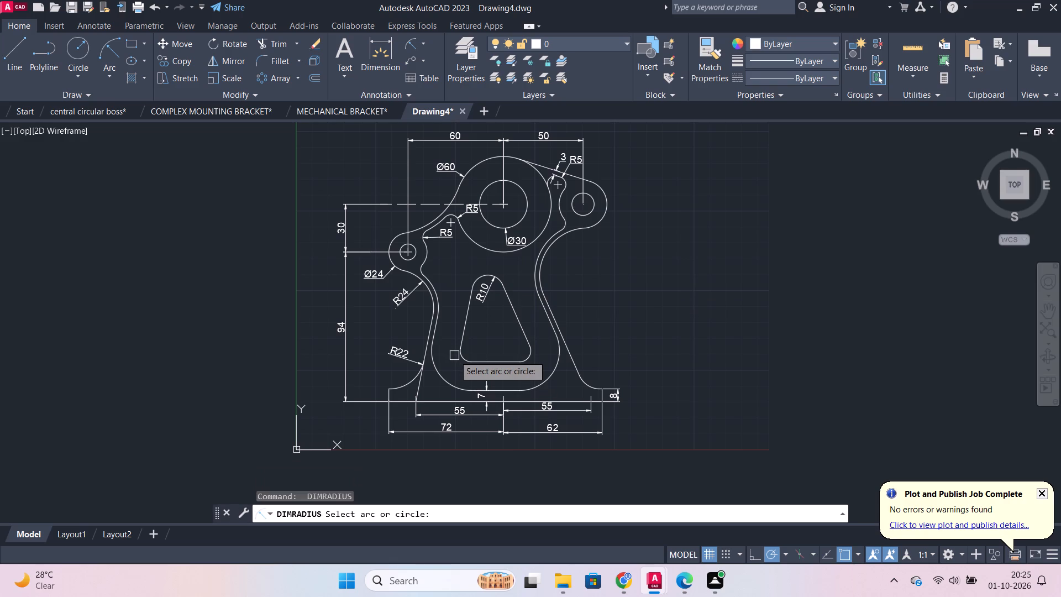
{"action": "left_click", "coordinate": [446, 375]}
{"action": "scroll", "coordinate": [447, 375], "scroll_direction": "up", "scroll_amount": 2}
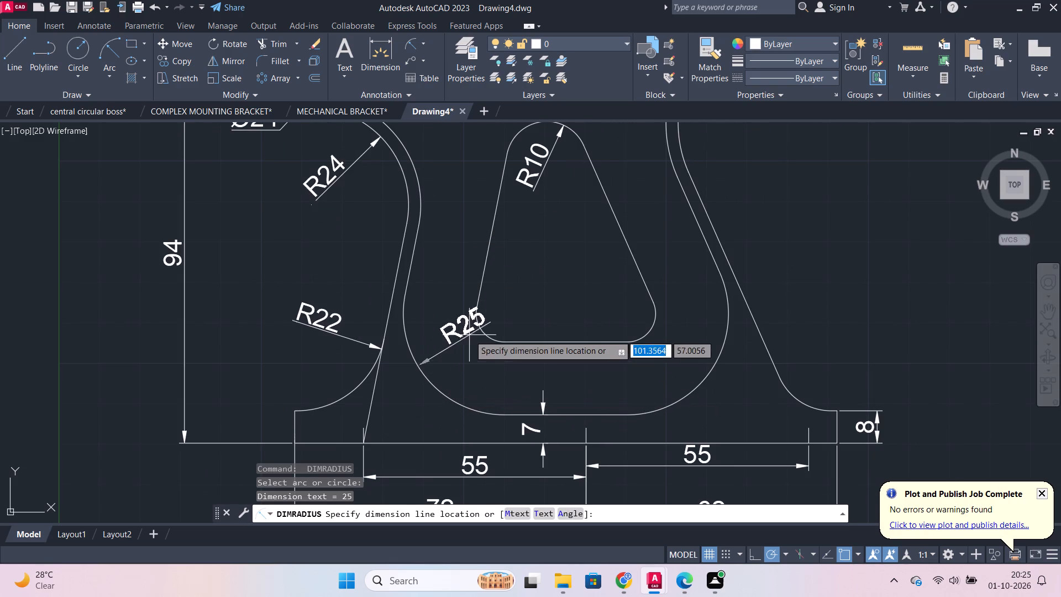
{"action": "left_click", "coordinate": [442, 407]}
Add radius dimensions to the inner triangle's two bottom corner arcs.
{"action": "key", "text": "space"}
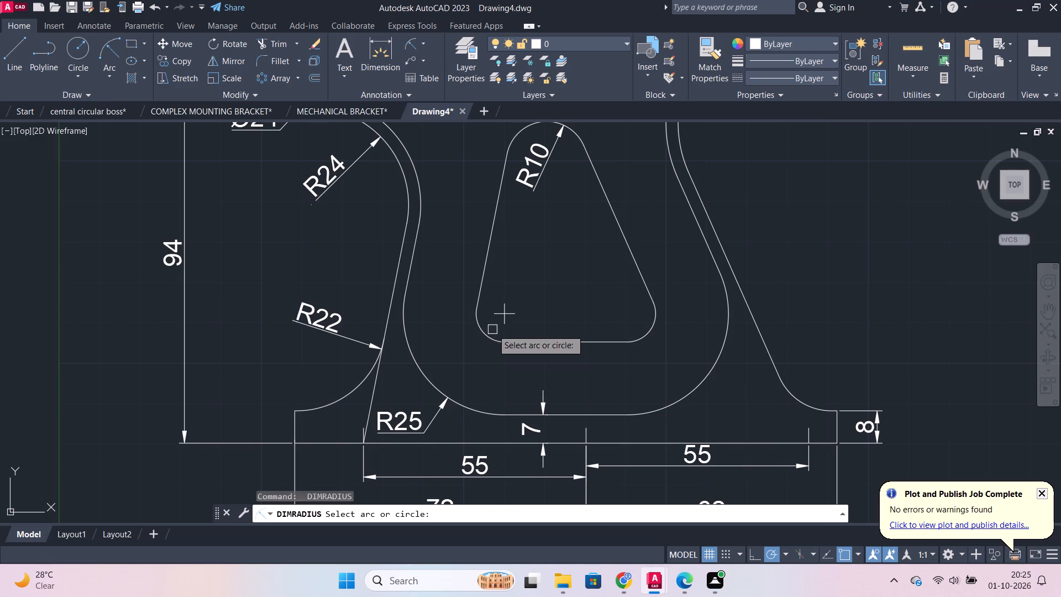
{"action": "left_click", "coordinate": [491, 335]}
{"action": "left_click", "coordinate": [488, 334]}
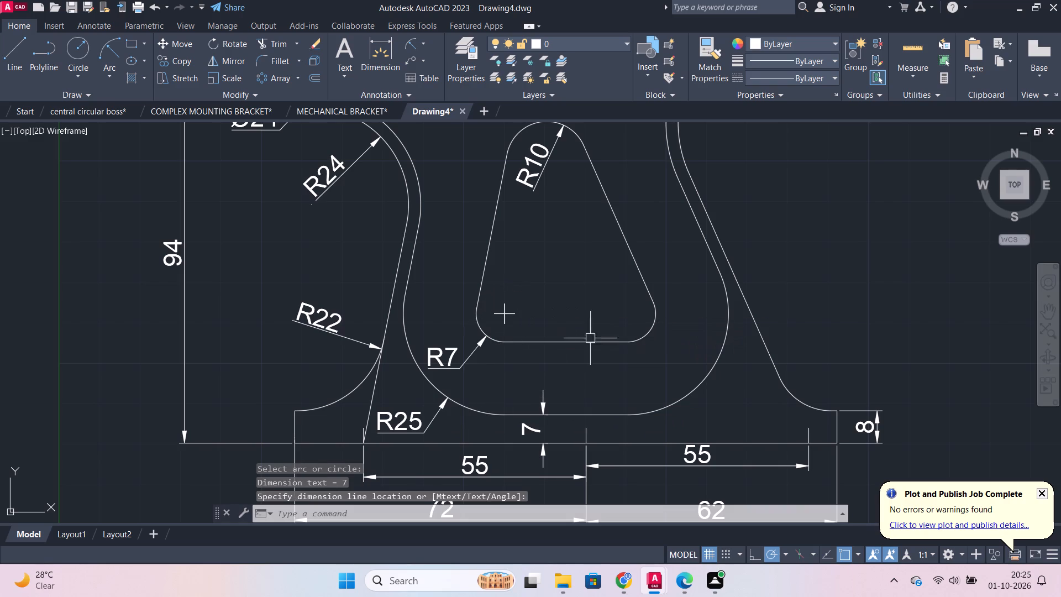
{"action": "key", "text": "space"}
{"action": "left_click", "coordinate": [643, 329]}
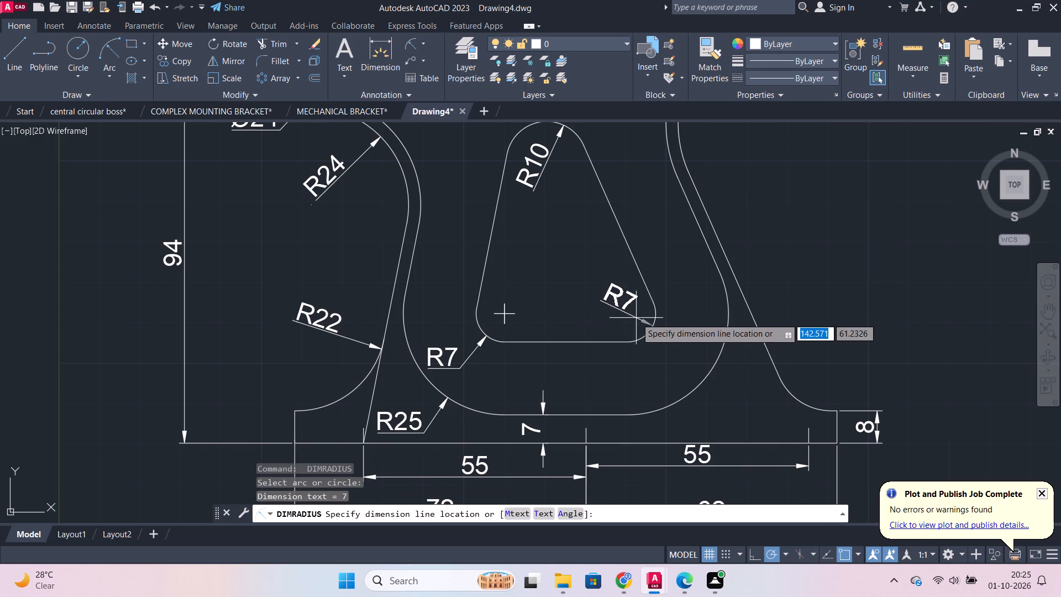
{"action": "left_click", "coordinate": [636, 318]}
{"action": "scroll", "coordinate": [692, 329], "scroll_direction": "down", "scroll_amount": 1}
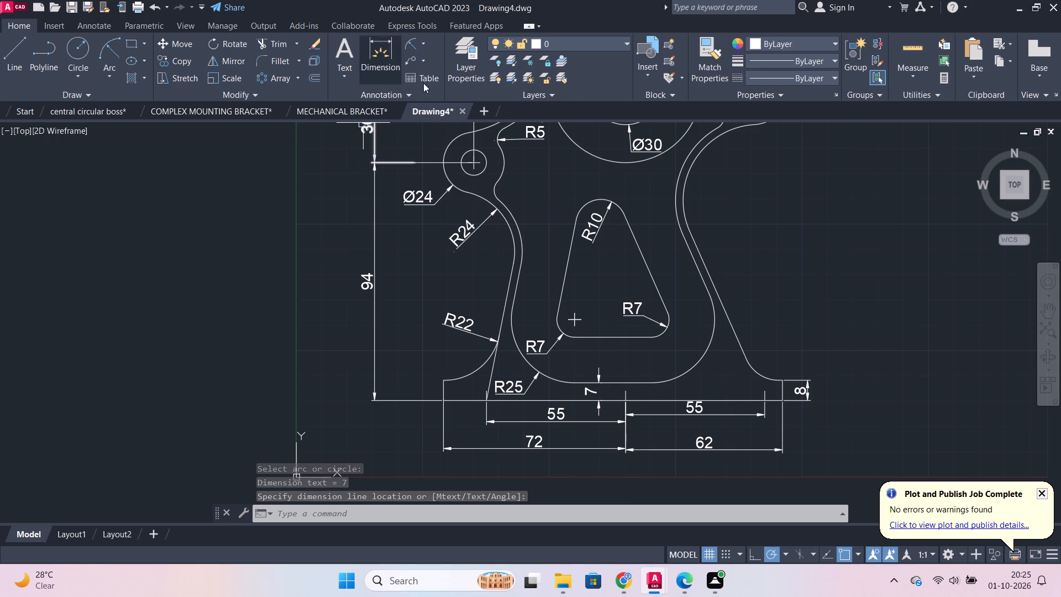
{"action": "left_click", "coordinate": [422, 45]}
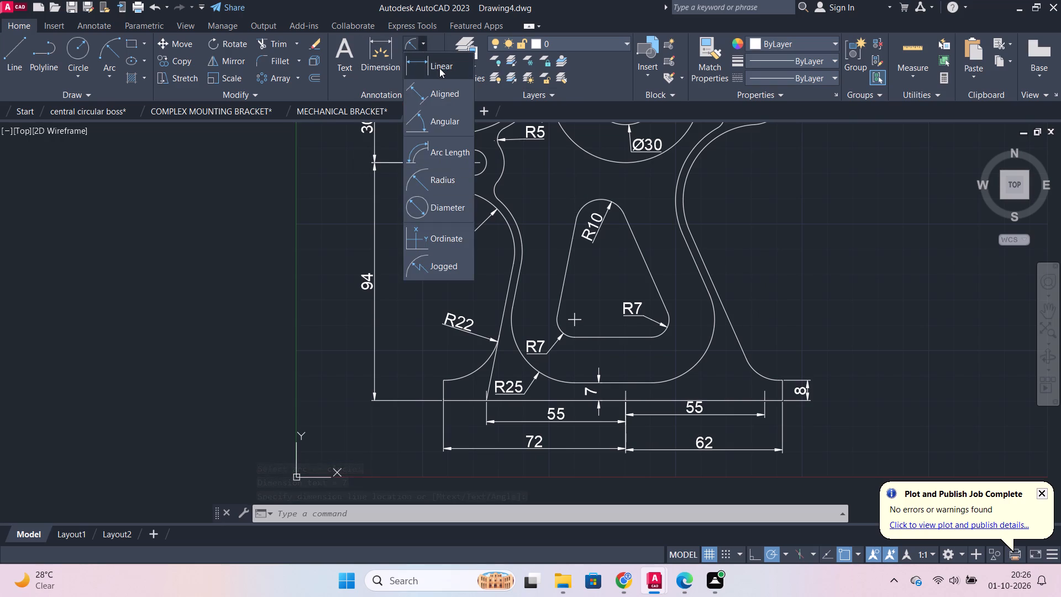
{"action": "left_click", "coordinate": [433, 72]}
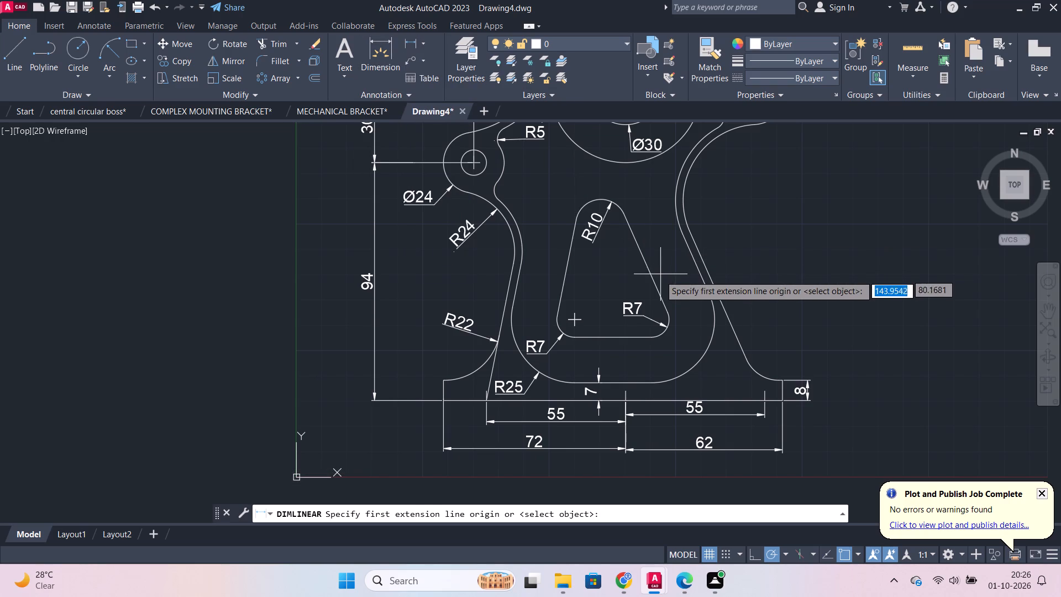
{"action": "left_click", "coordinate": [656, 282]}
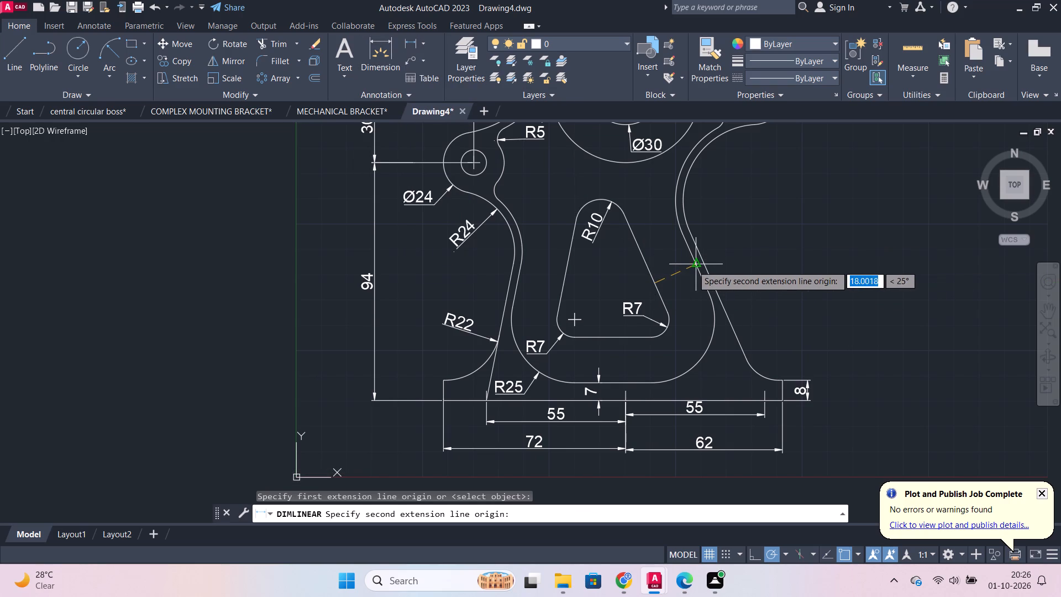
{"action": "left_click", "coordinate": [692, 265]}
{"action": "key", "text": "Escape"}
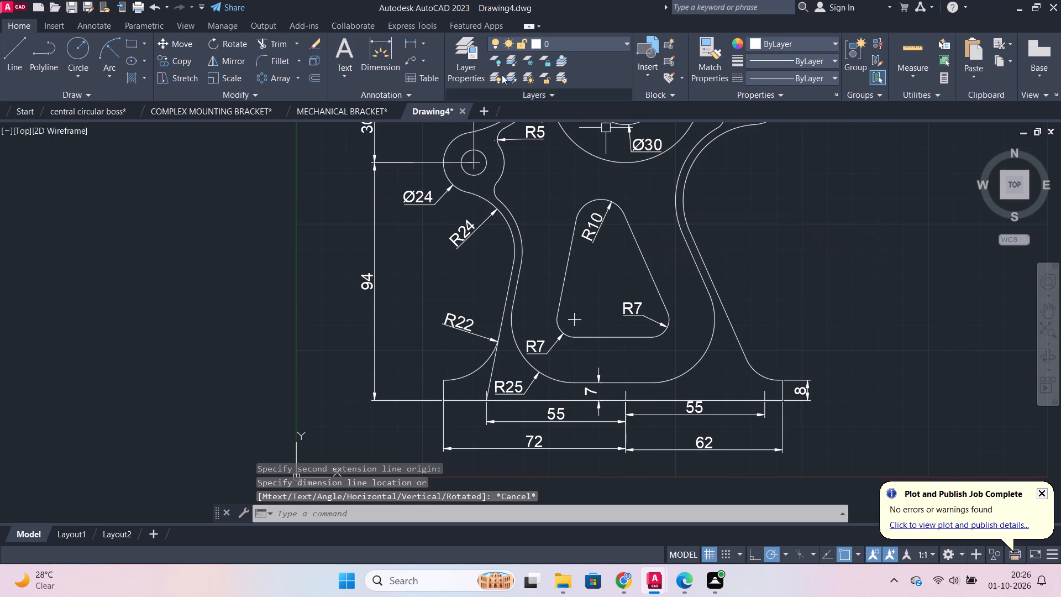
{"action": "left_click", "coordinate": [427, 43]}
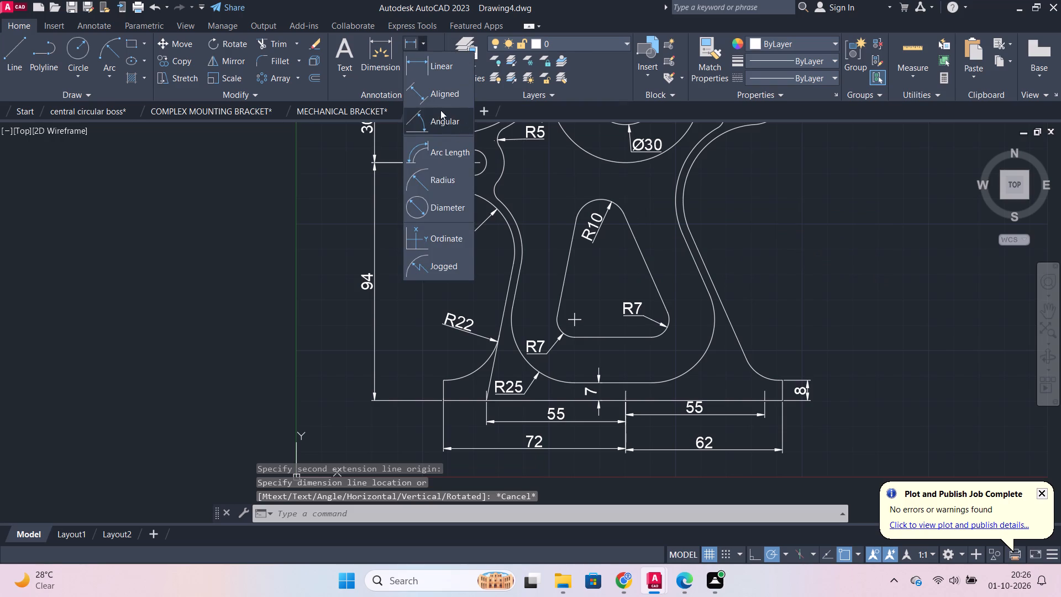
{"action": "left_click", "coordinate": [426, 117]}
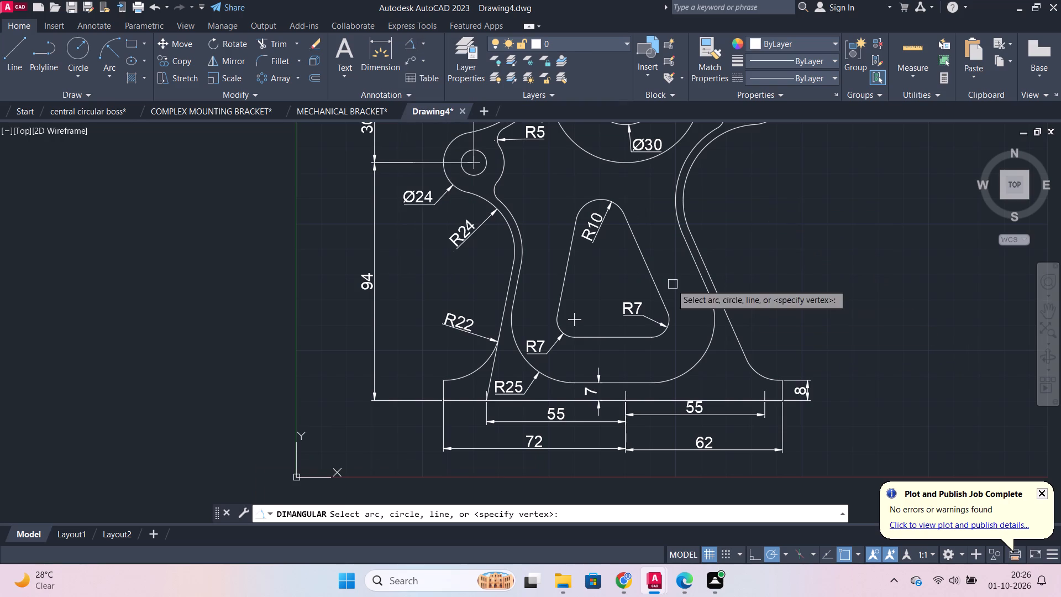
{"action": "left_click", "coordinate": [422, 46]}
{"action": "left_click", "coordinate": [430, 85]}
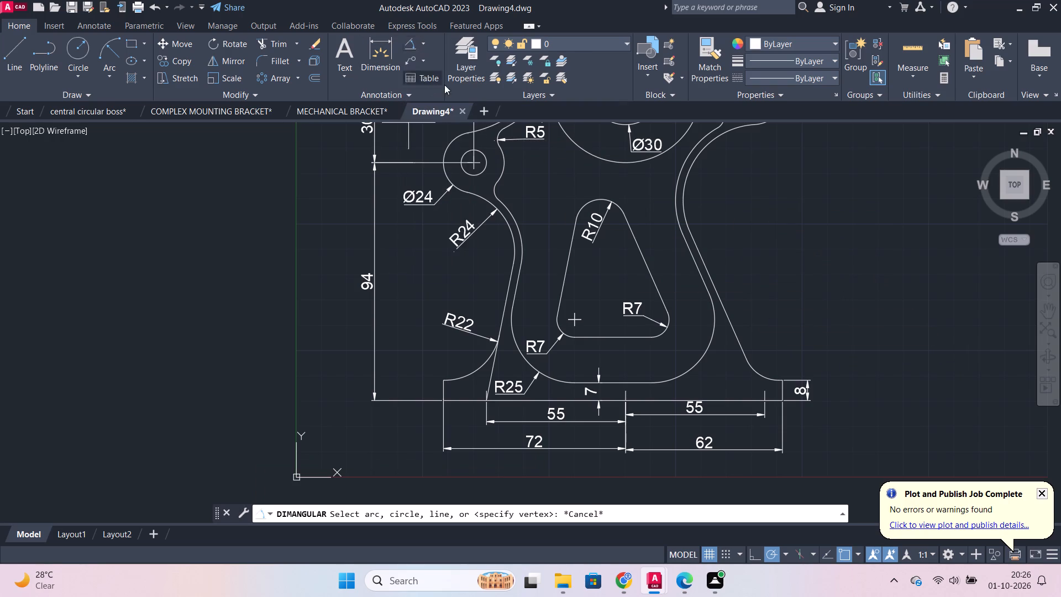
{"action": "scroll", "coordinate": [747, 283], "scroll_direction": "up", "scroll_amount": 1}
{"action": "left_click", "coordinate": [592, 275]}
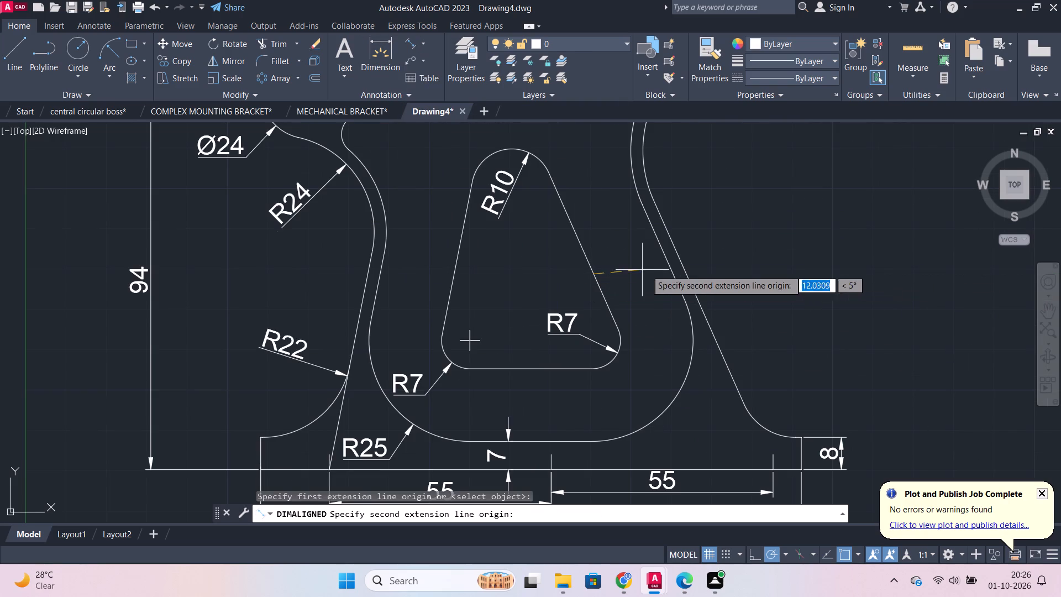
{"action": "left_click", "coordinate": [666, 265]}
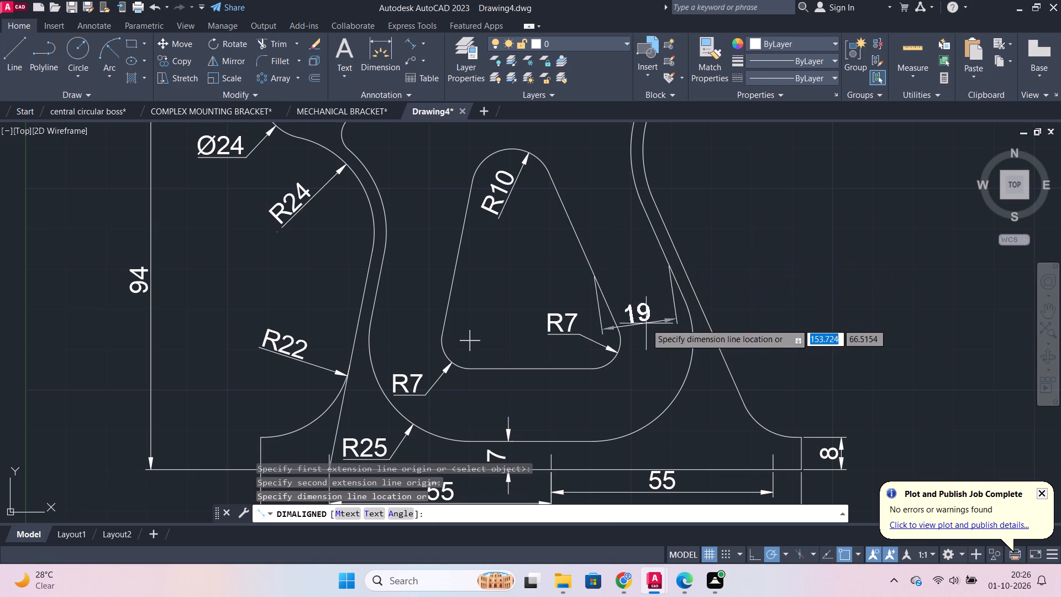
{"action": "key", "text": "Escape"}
Add aligned dimensions from the inner triangle's right side to the cutout edge, and from that edge to the right leg's outer line.
{"action": "left_click", "coordinate": [411, 48]}
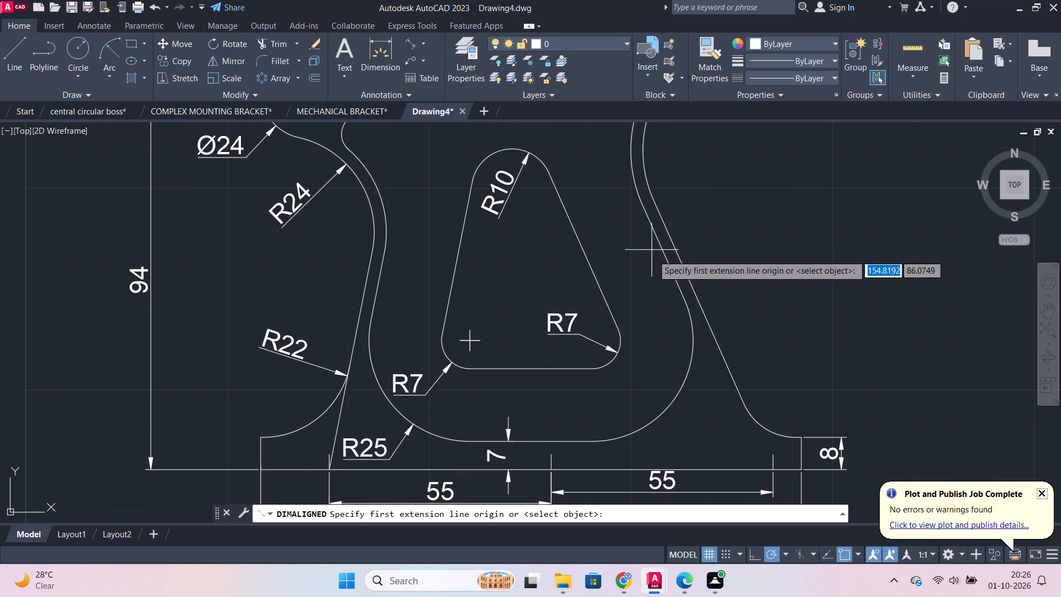
{"action": "left_click", "coordinate": [615, 318]}
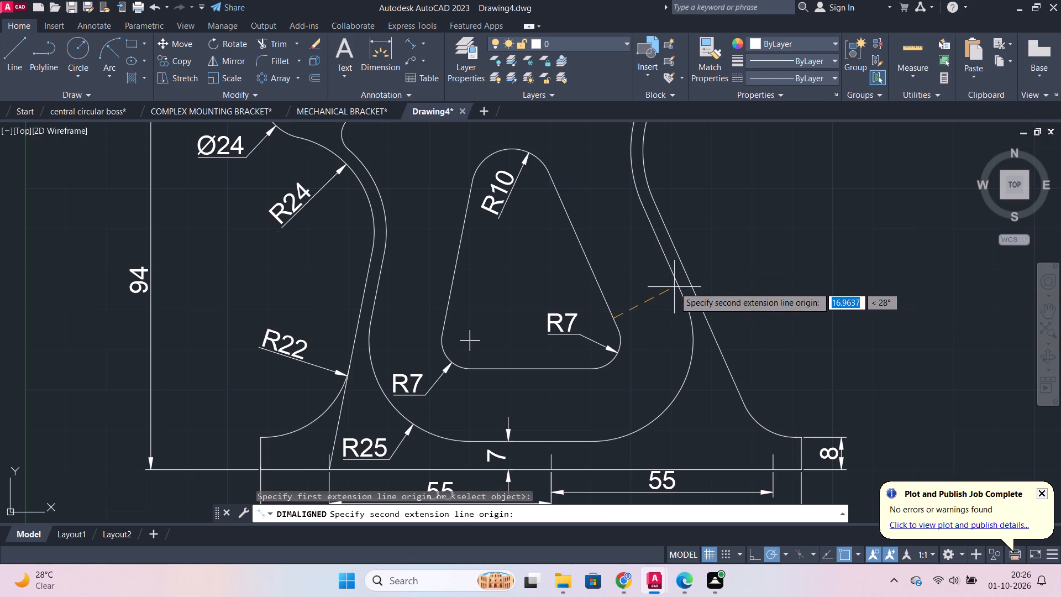
{"action": "left_click", "coordinate": [683, 288]}
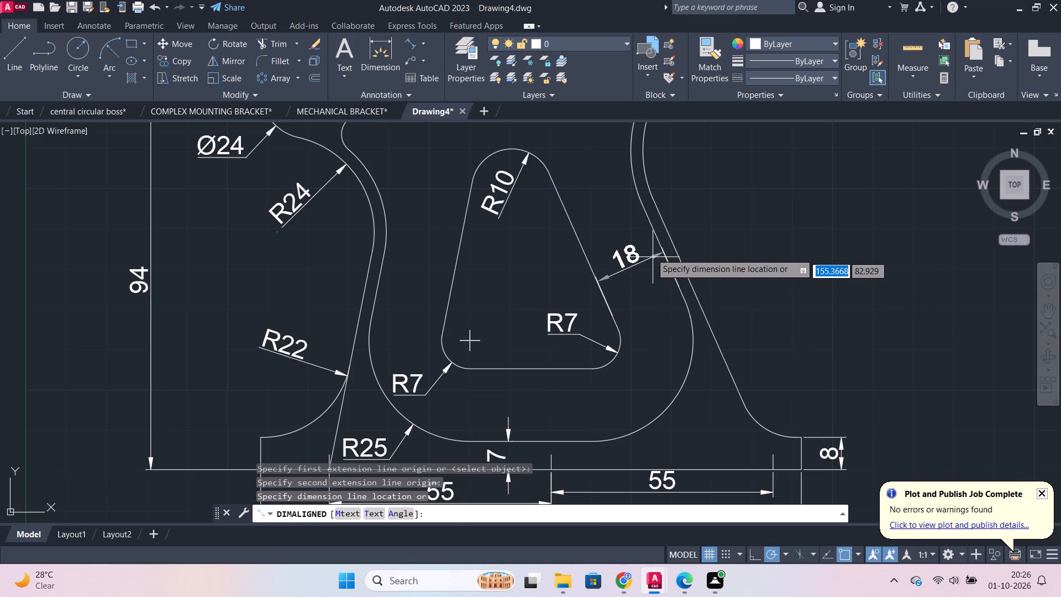
{"action": "left_click", "coordinate": [648, 247]}
{"action": "scroll", "coordinate": [689, 232], "scroll_direction": "up", "scroll_amount": 1}
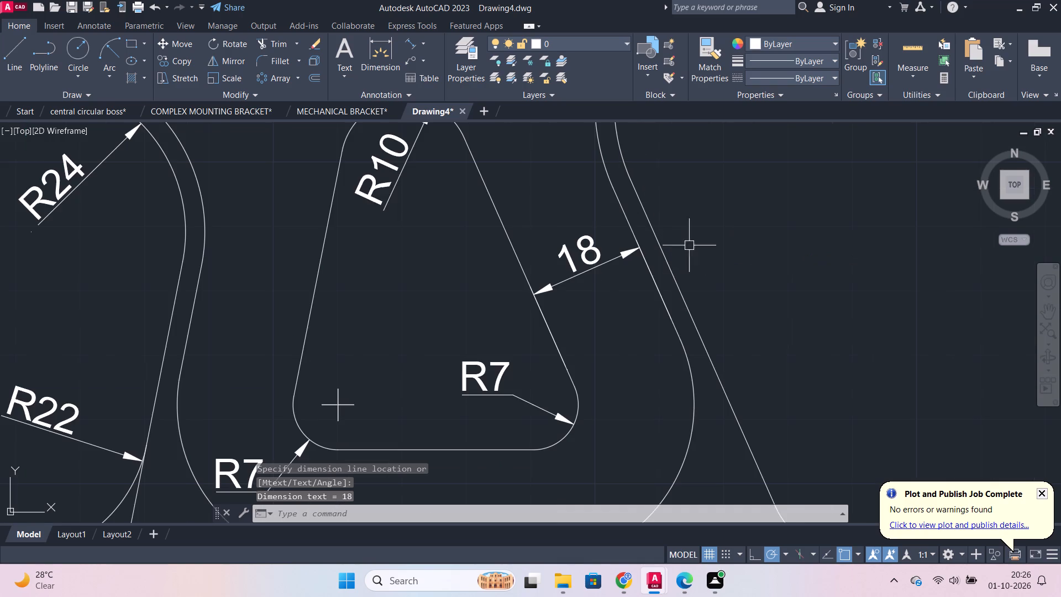
{"action": "key", "text": "space"}
{"action": "left_click", "coordinate": [654, 282]}
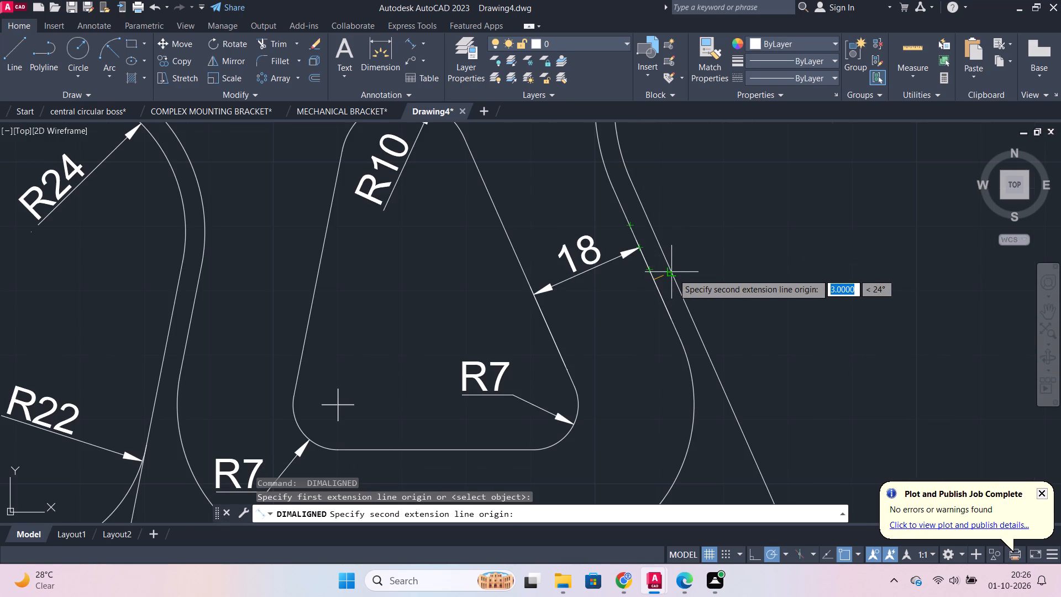
{"action": "left_click", "coordinate": [673, 274]}
{"action": "left_click", "coordinate": [673, 267]}
{"action": "scroll", "coordinate": [742, 268], "scroll_direction": "down", "scroll_amount": 1}
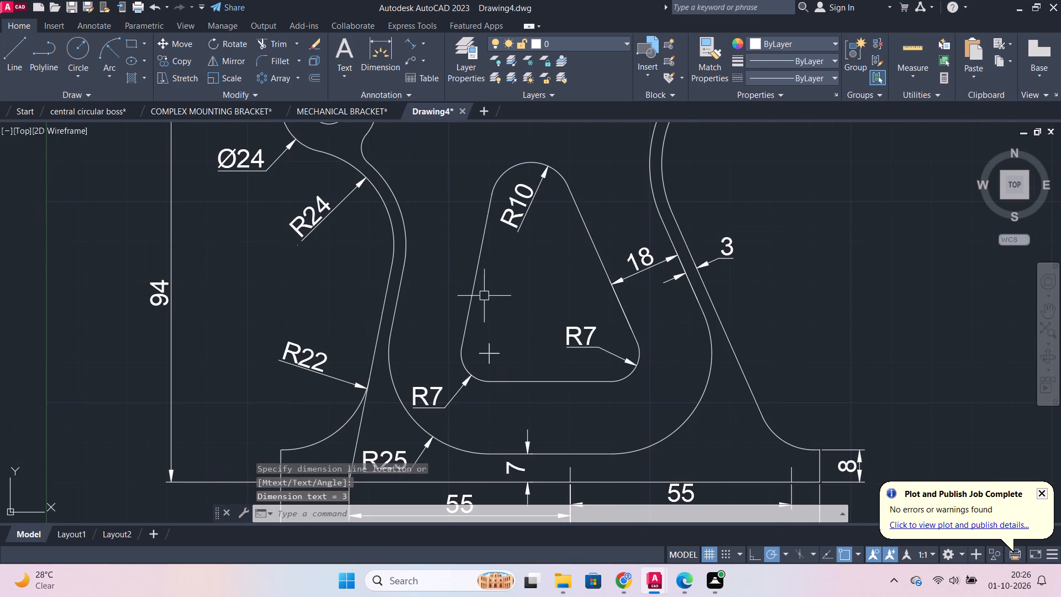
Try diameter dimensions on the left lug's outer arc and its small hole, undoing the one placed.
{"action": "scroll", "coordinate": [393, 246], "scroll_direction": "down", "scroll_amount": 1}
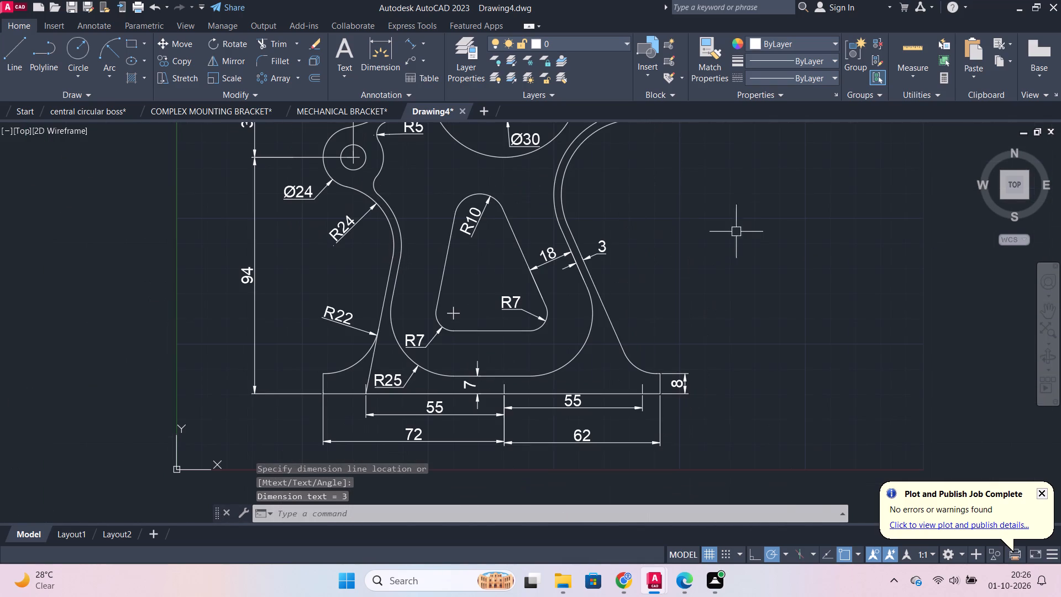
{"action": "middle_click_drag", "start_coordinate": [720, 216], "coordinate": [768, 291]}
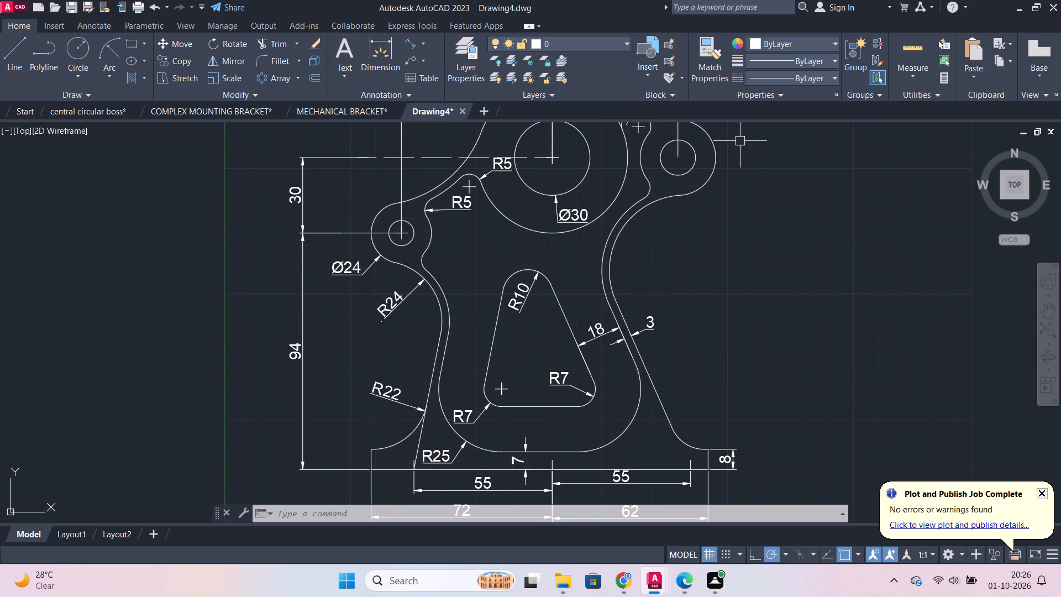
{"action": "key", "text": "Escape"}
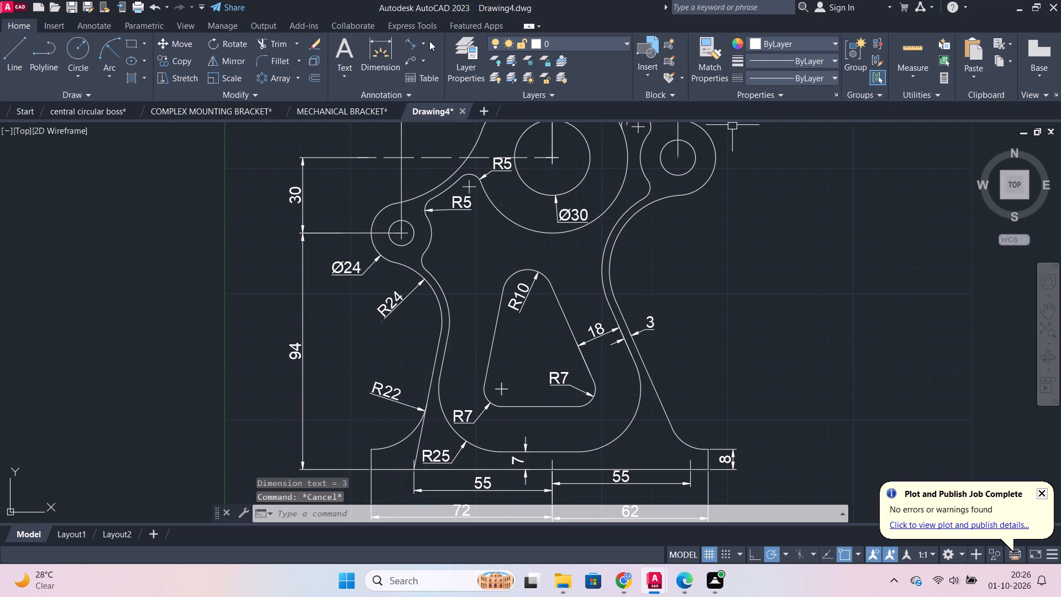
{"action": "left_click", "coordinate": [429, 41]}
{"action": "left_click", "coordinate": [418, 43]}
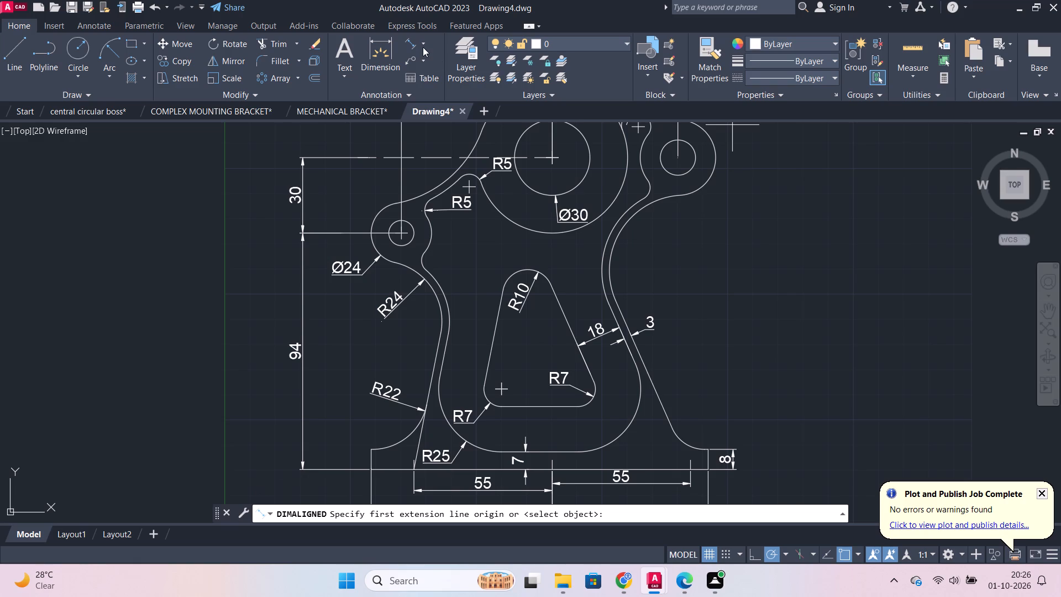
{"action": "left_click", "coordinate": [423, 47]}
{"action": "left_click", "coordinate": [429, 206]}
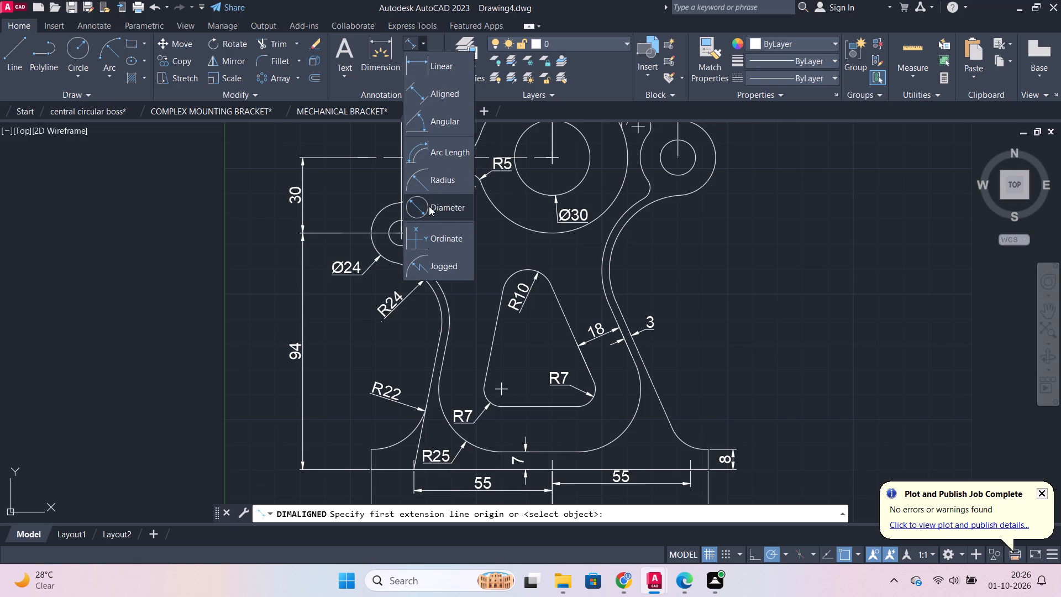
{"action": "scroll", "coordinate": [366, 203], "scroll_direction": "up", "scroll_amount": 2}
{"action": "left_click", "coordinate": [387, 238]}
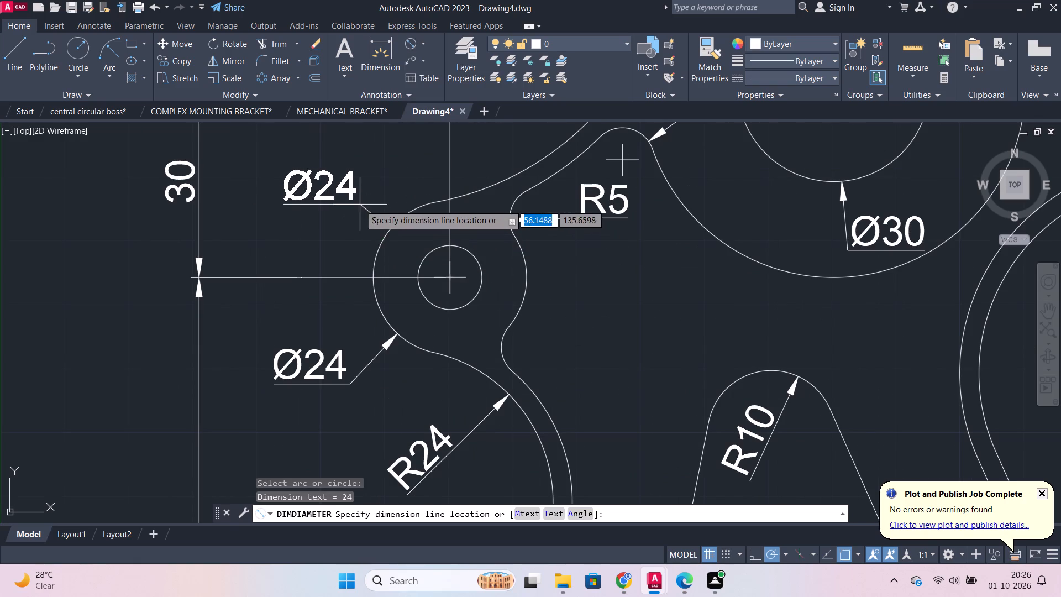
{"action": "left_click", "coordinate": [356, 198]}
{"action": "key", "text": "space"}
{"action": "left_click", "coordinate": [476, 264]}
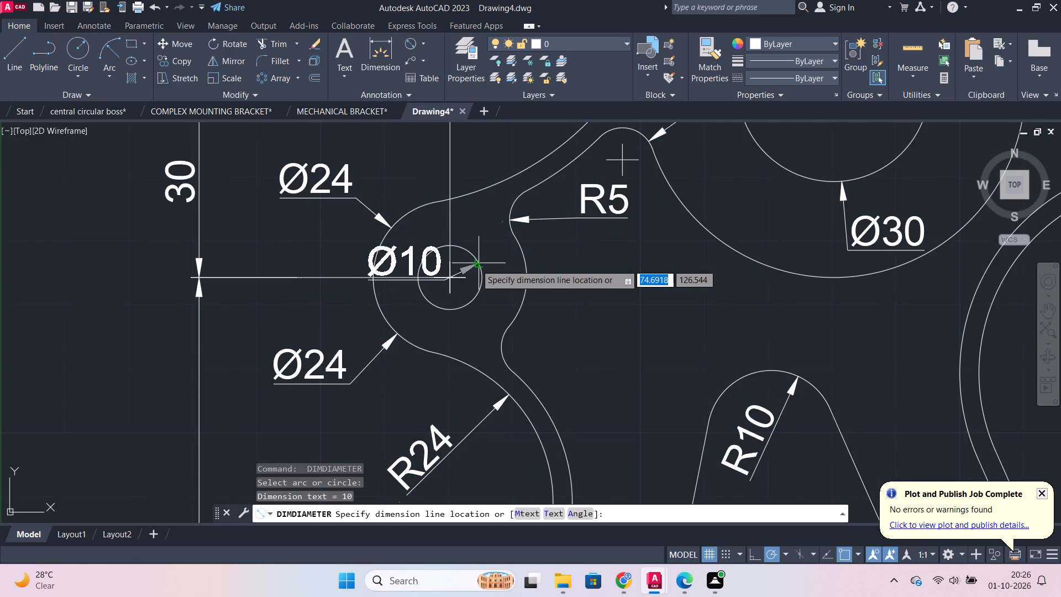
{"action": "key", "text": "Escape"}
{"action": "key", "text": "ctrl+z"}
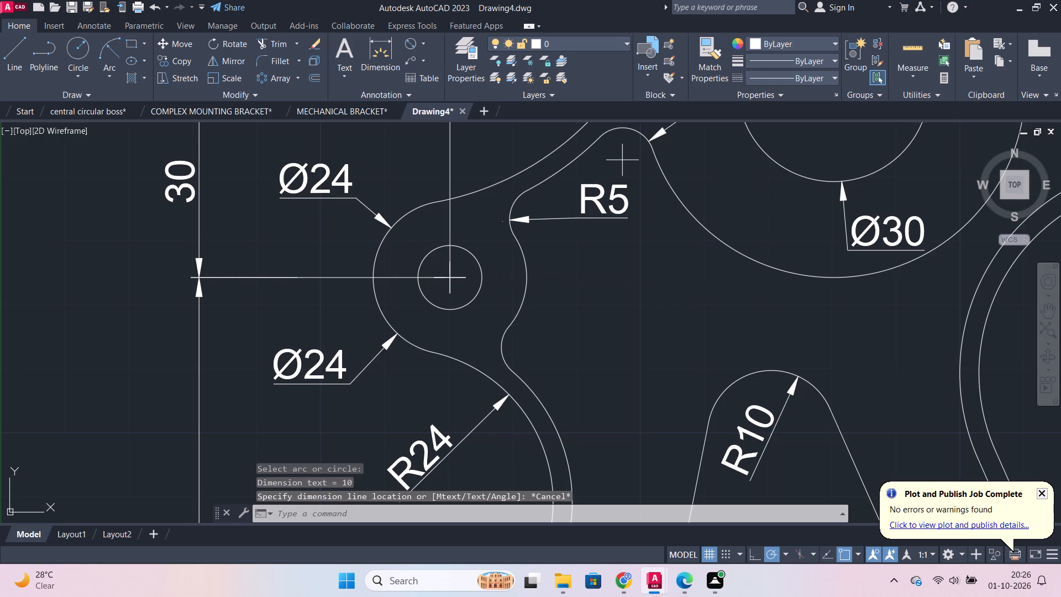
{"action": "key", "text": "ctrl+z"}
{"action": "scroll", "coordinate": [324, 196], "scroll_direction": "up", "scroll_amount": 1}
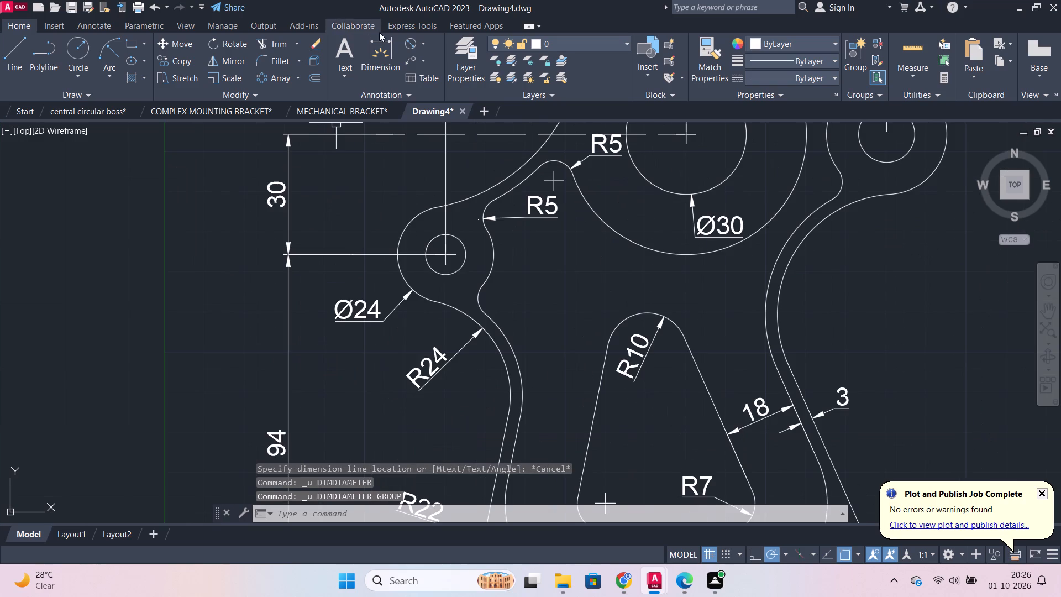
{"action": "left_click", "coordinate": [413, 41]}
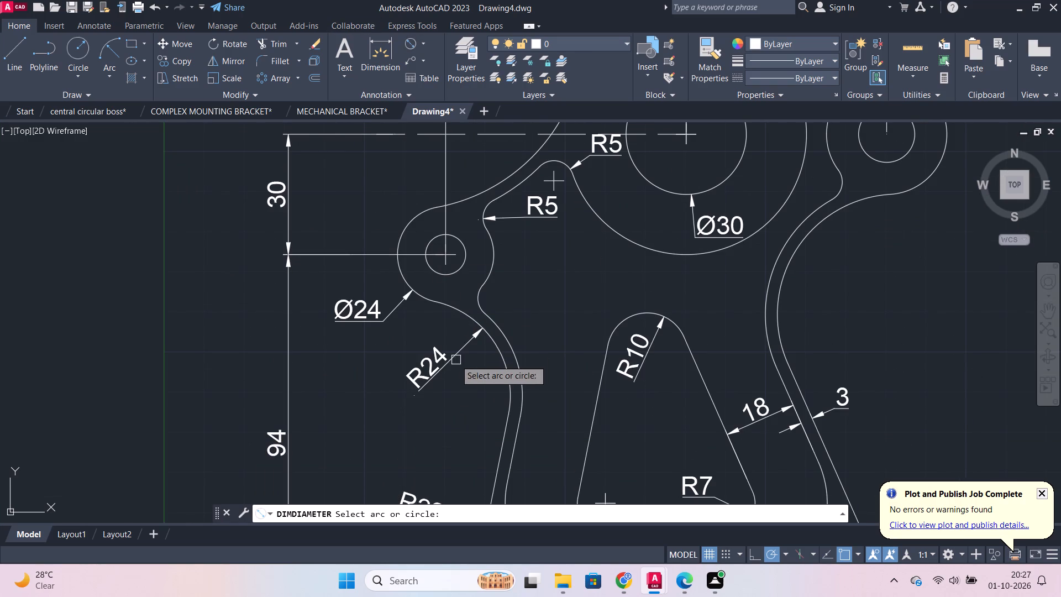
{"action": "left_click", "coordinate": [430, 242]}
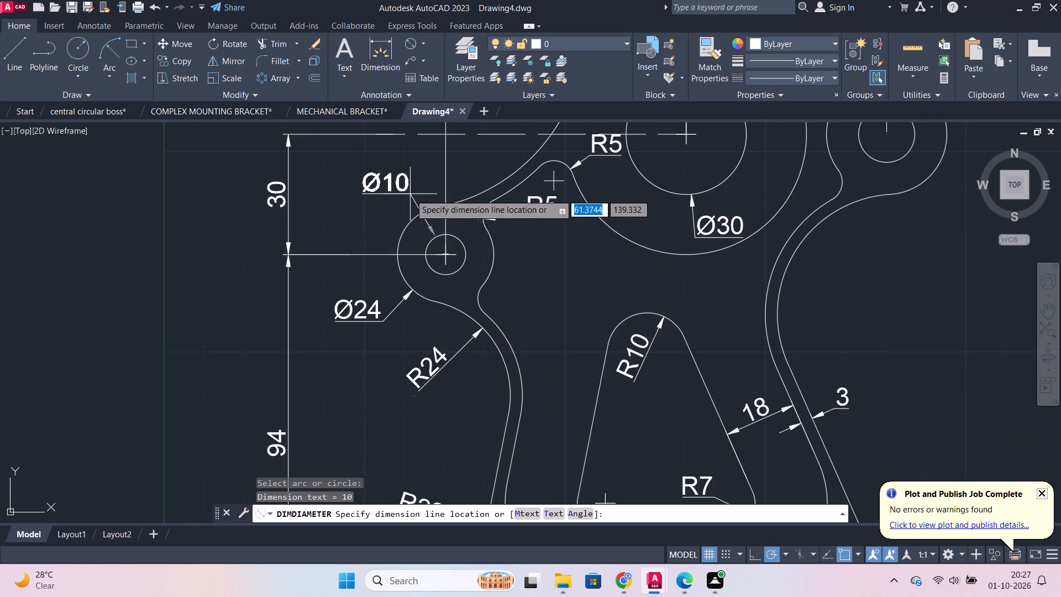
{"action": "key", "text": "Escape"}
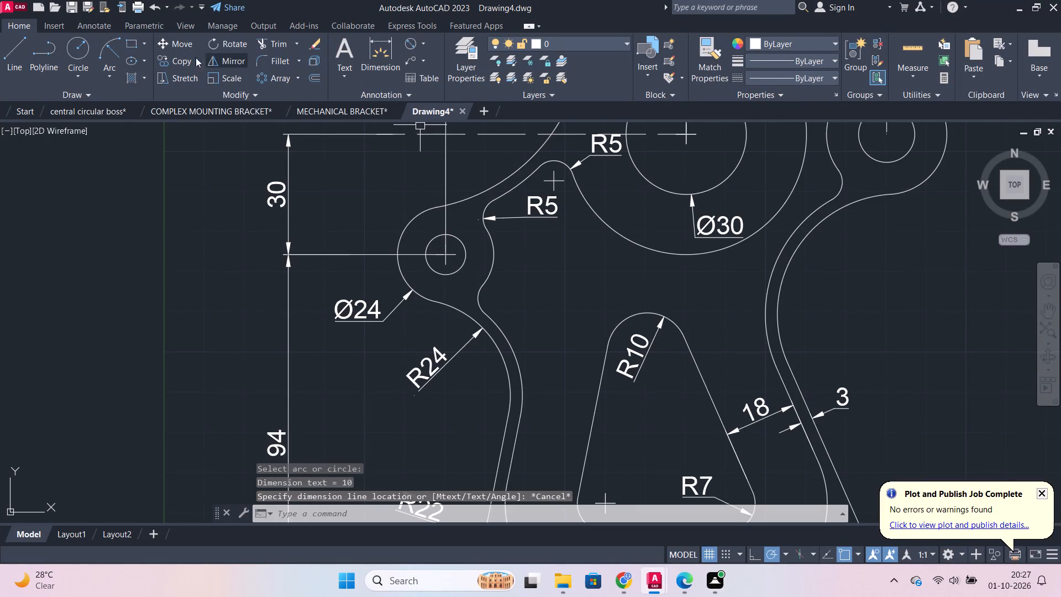
Draw a circle of diameter 8 centred on the left lug's hole centre.
{"action": "key", "text": "c"}
{"action": "key", "text": "Return"}
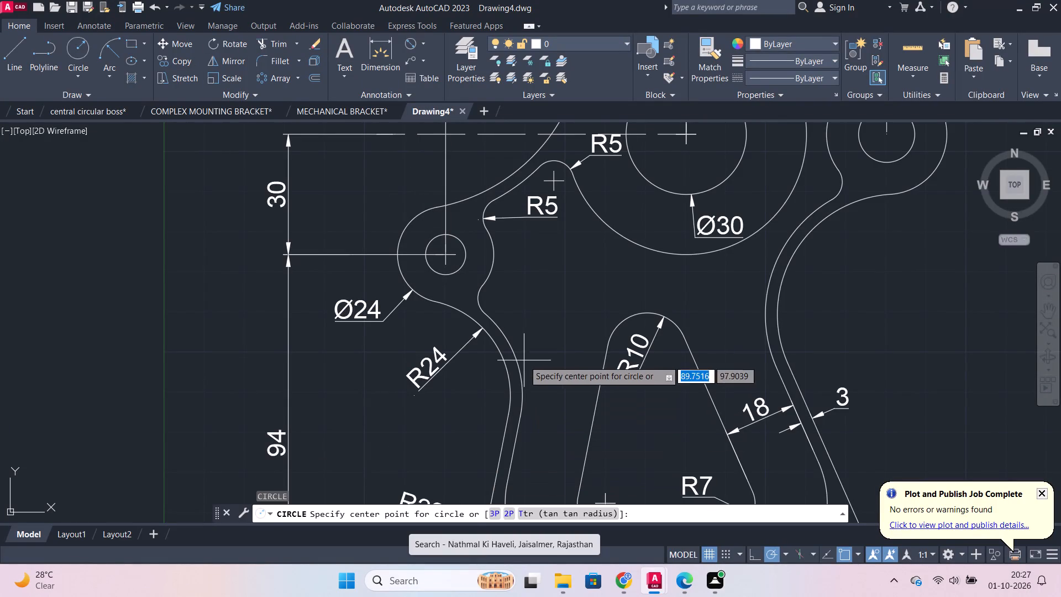
{"action": "left_click", "coordinate": [445, 254]}
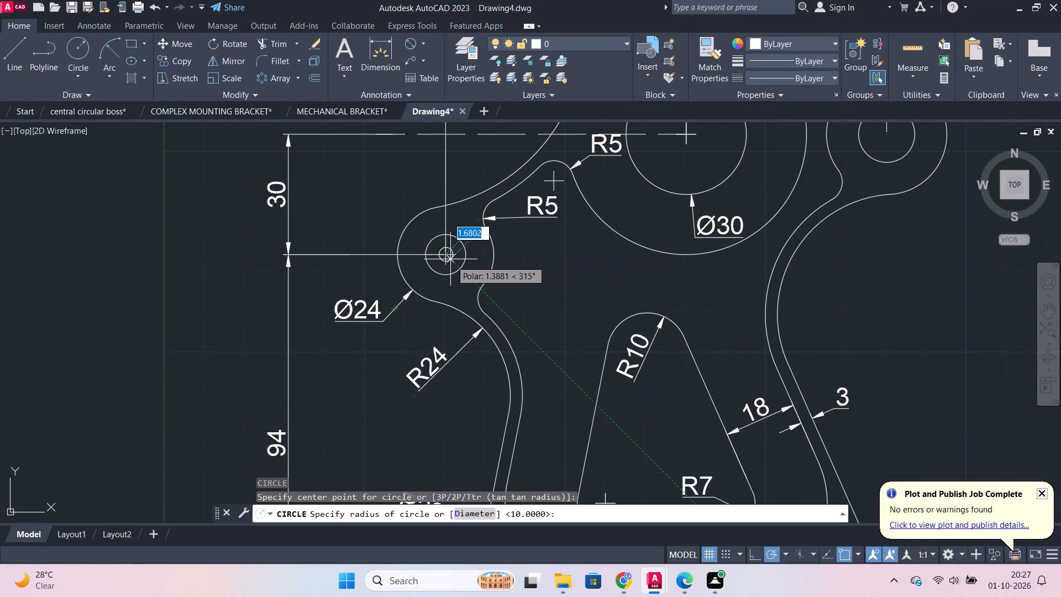
{"action": "key", "text": "d"}
{"action": "key", "text": "Return"}
{"action": "key", "text": "8"}
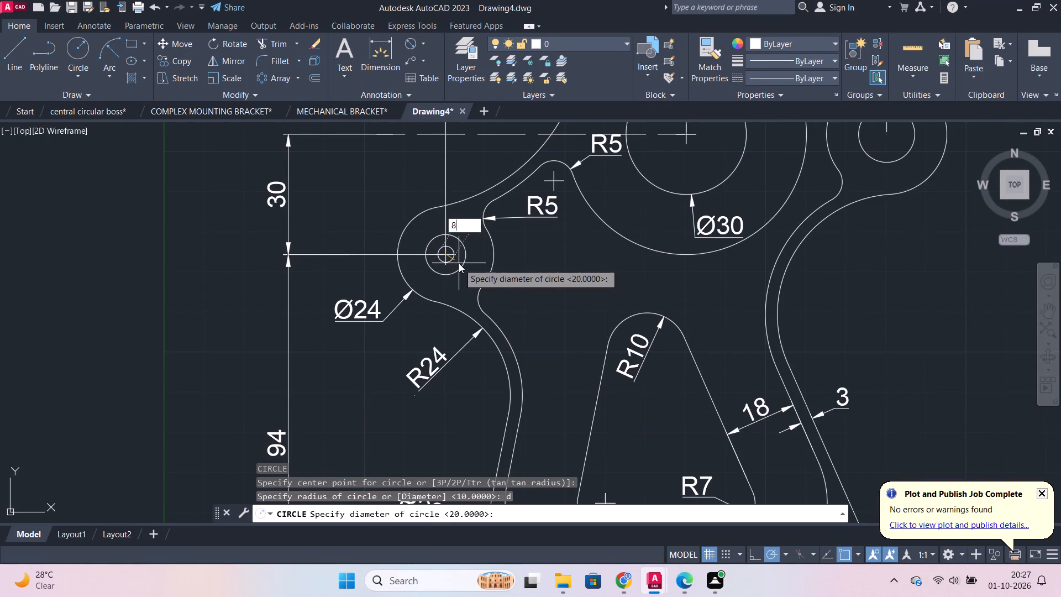
{"action": "key", "text": "Return"}
{"action": "key", "text": "Escape"}
Erase the larger of the two concentric hole circles in the left lug.
{"action": "scroll", "coordinate": [498, 251], "scroll_direction": "up", "scroll_amount": 1}
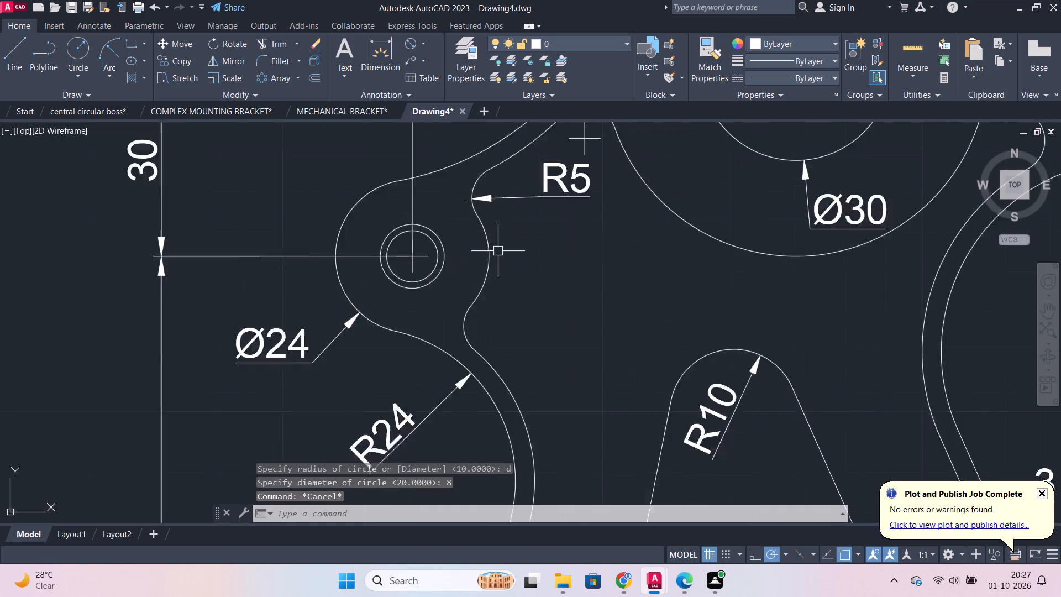
{"action": "scroll", "coordinate": [498, 251], "scroll_direction": "up", "scroll_amount": 1}
{"action": "left_click", "coordinate": [402, 231]}
{"action": "key", "text": "e"}
{"action": "key", "text": "Return"}
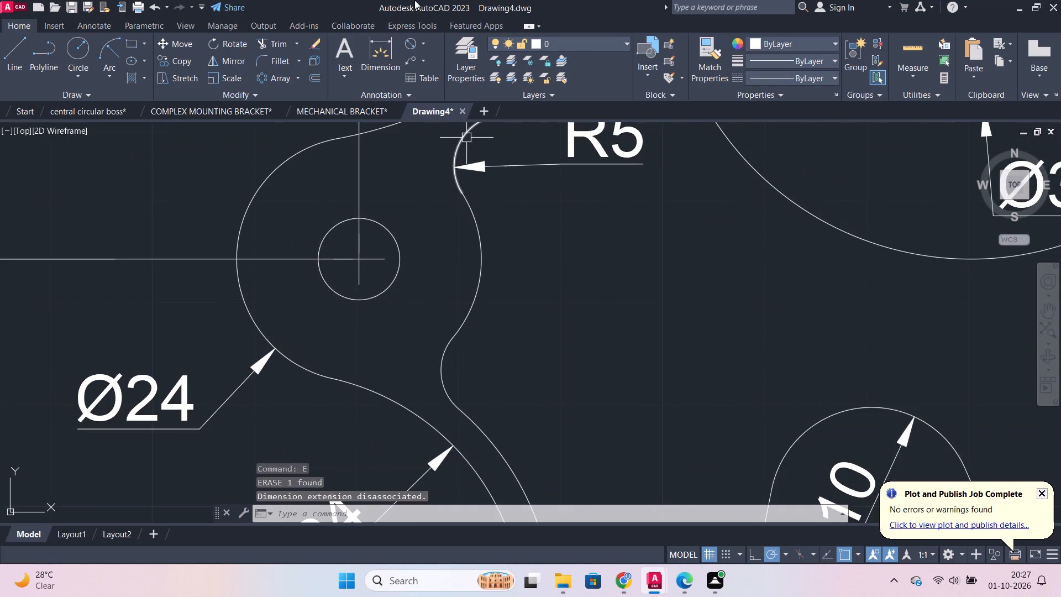
Add a diameter dimension to the left lug's hole, placed above and outside the lug.
{"action": "left_click", "coordinate": [409, 46]}
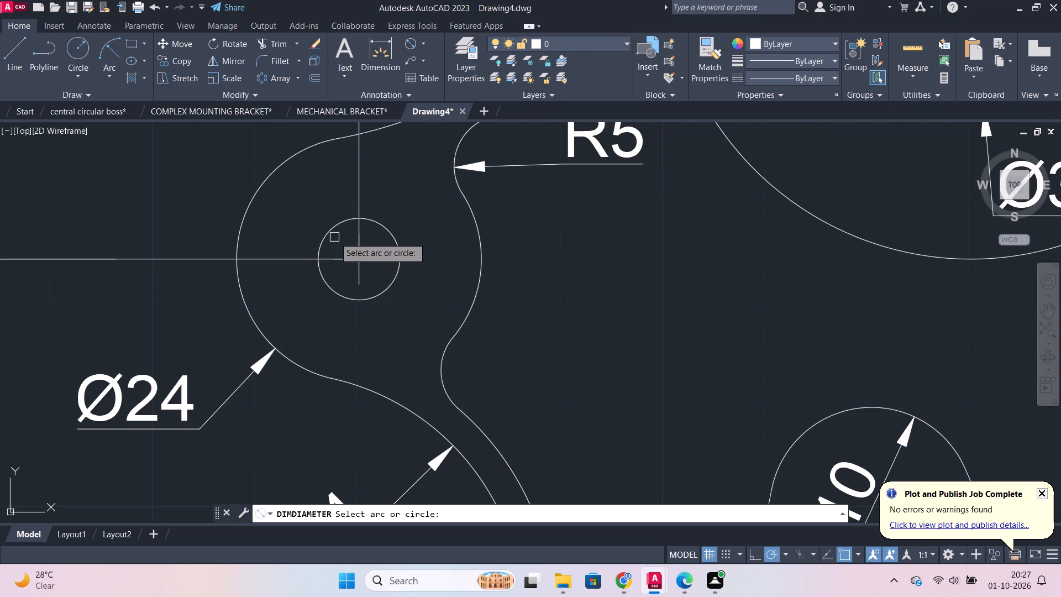
{"action": "scroll", "coordinate": [334, 237], "scroll_direction": "down", "scroll_amount": 1}
{"action": "left_click_drag", "start_coordinate": [333, 231], "coordinate": [330, 222]}
{"action": "left_click", "coordinate": [266, 171]}
{"action": "scroll", "coordinate": [331, 190], "scroll_direction": "down", "scroll_amount": 2}
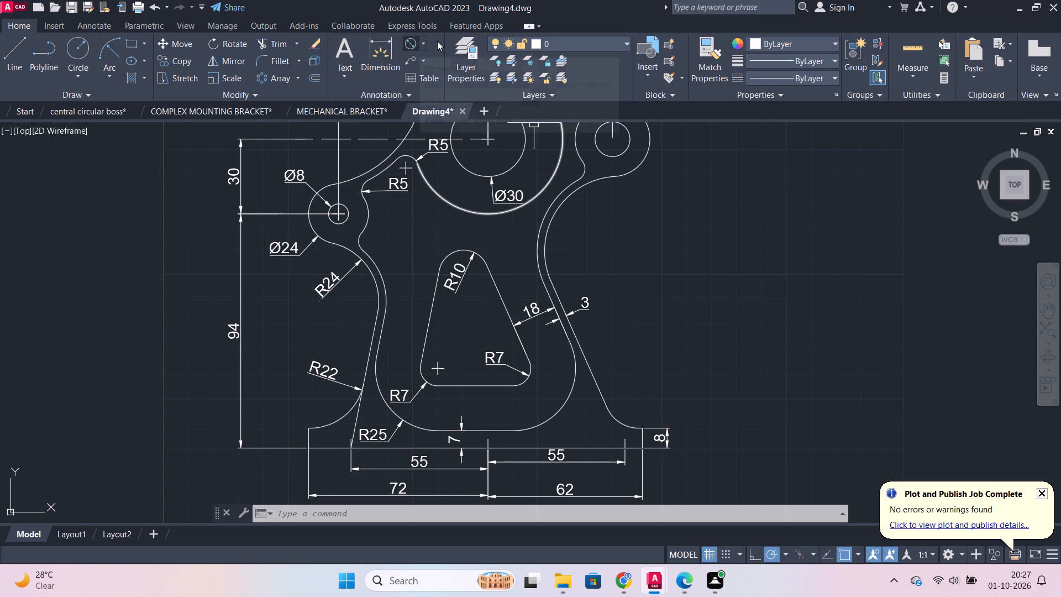
Add a radius dimension to the outer profile's concave arc below the right lug, placed outside the part.
{"action": "left_click", "coordinate": [423, 44]}
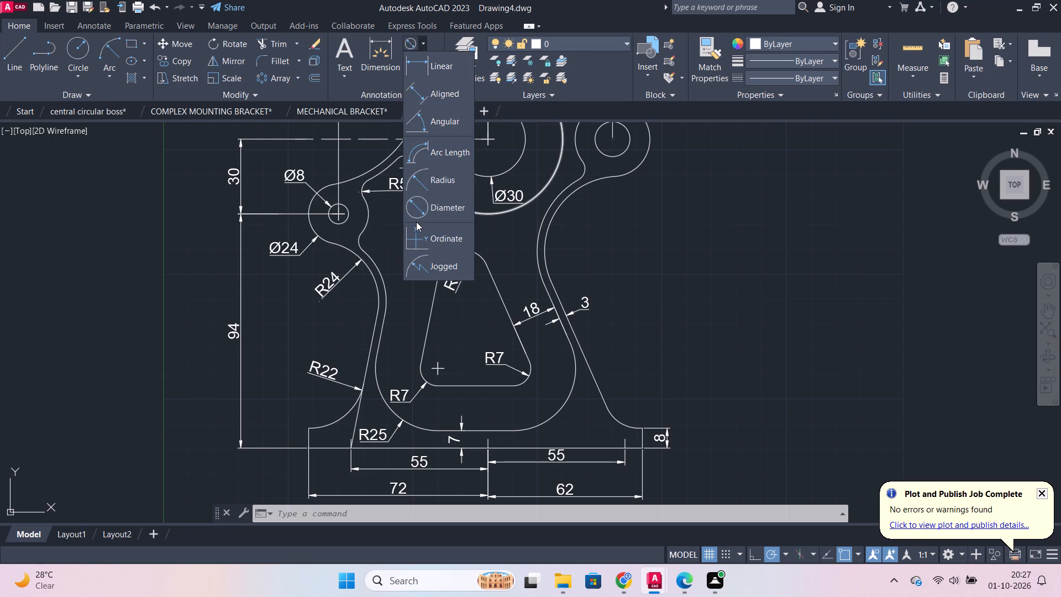
{"action": "left_click", "coordinate": [445, 181]}
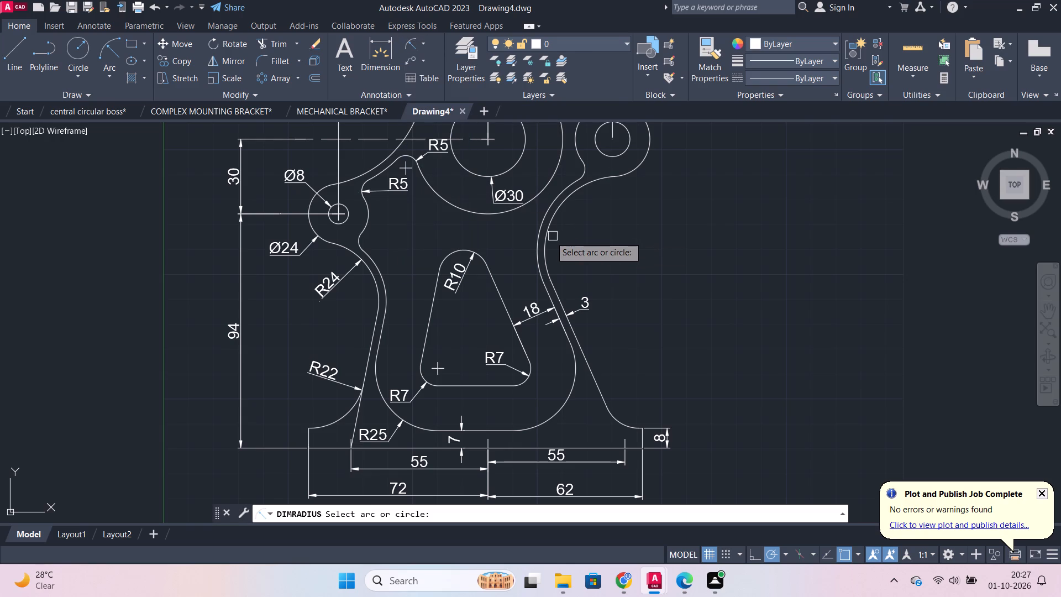
{"action": "left_click", "coordinate": [548, 237]}
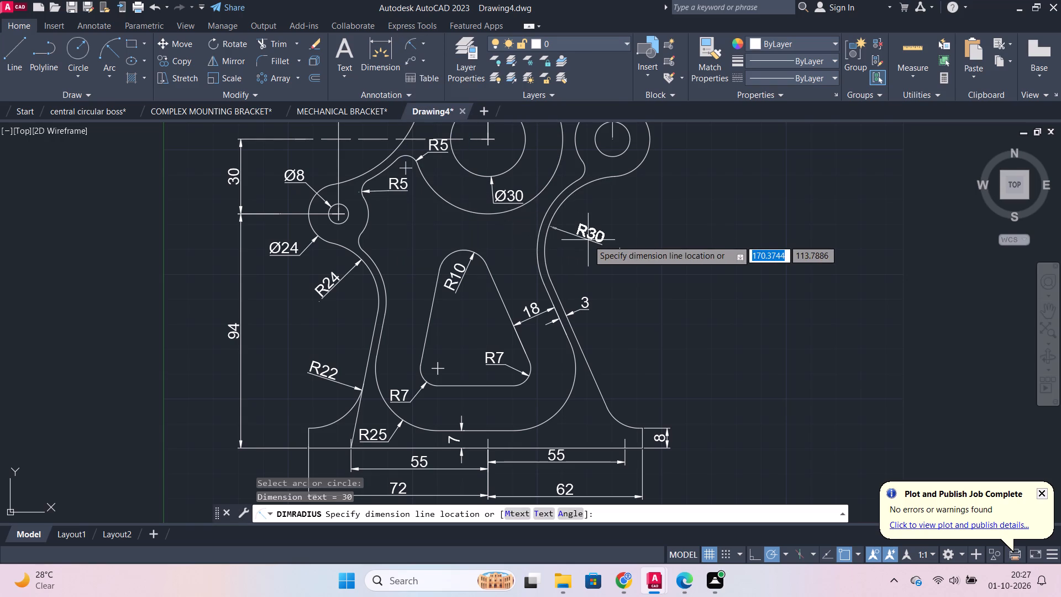
{"action": "left_click", "coordinate": [588, 240]}
Add diameter dimensions to the right lug's outer arc and its hole, with both texts placed outside the lug.
{"action": "scroll", "coordinate": [705, 261], "scroll_direction": "down", "scroll_amount": 1}
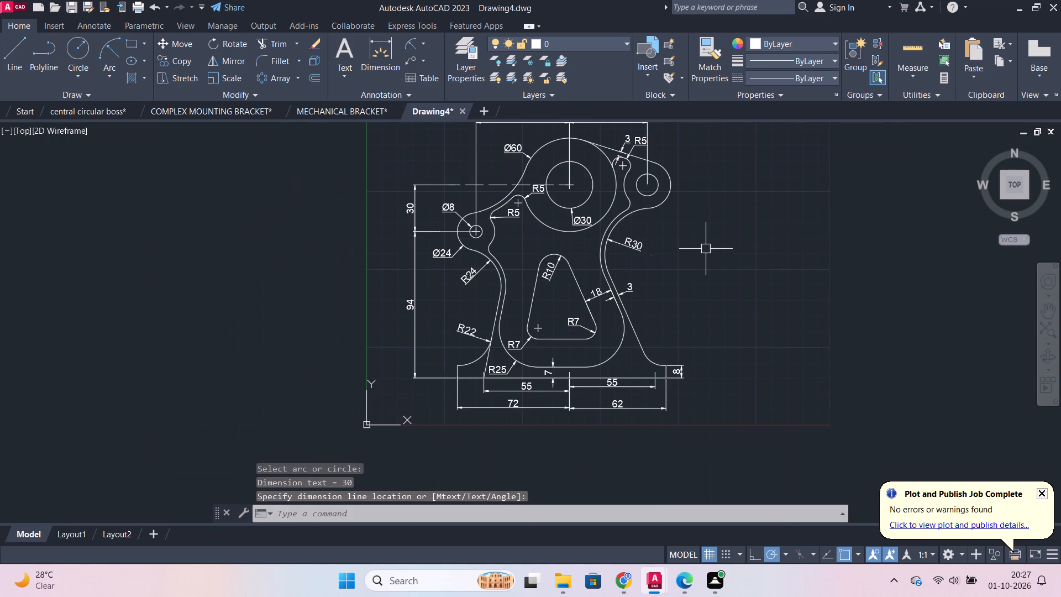
{"action": "left_click", "coordinate": [419, 43]}
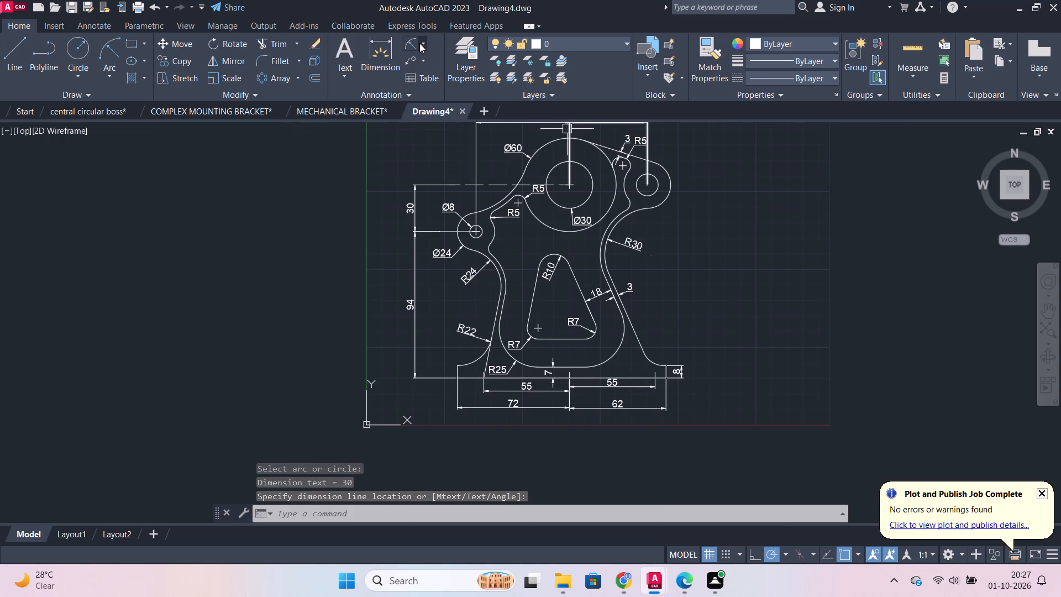
{"action": "left_click", "coordinate": [454, 203]}
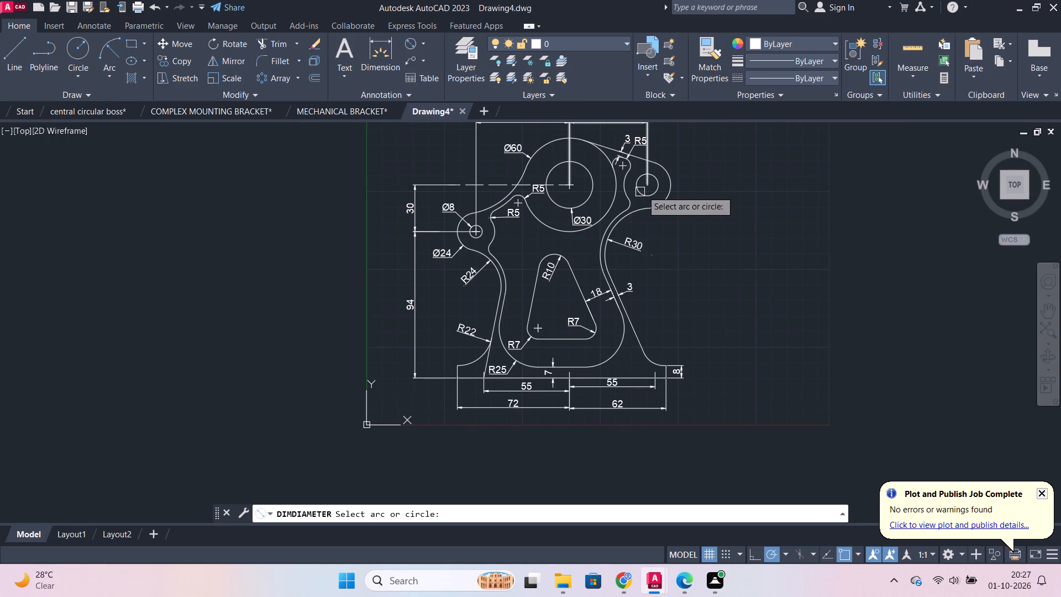
{"action": "scroll", "coordinate": [651, 137], "scroll_direction": "up", "scroll_amount": 1}
{"action": "left_click", "coordinate": [681, 207]}
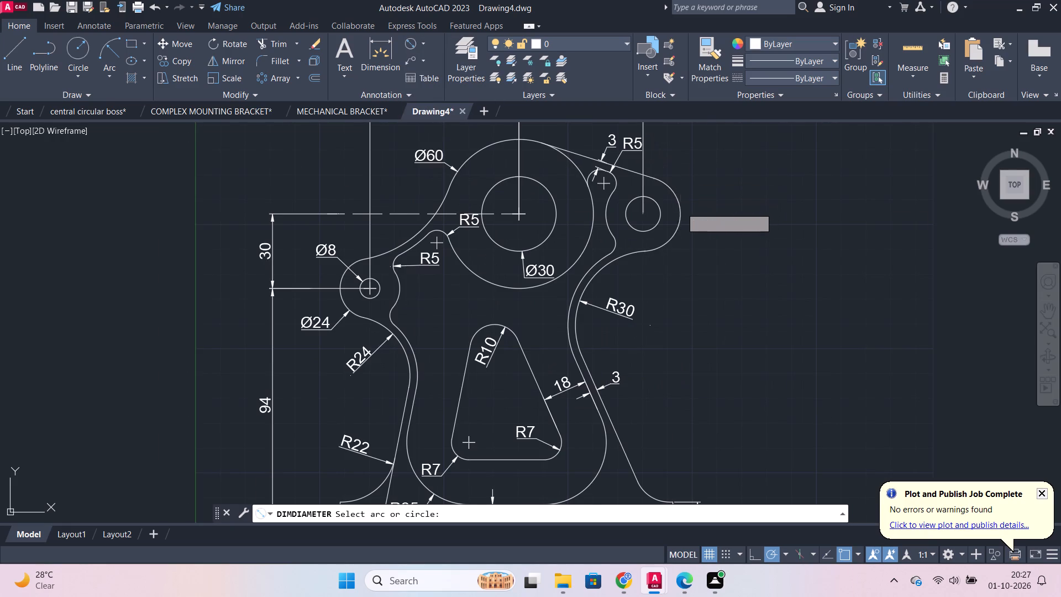
{"action": "left_click", "coordinate": [695, 175]}
{"action": "key", "text": "space"}
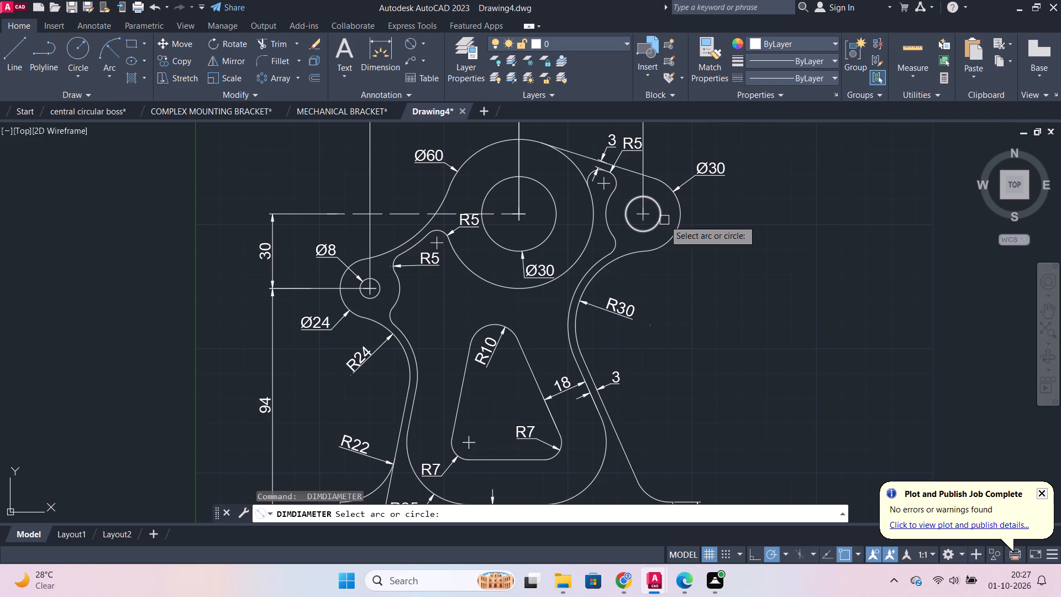
{"action": "left_click", "coordinate": [664, 220]}
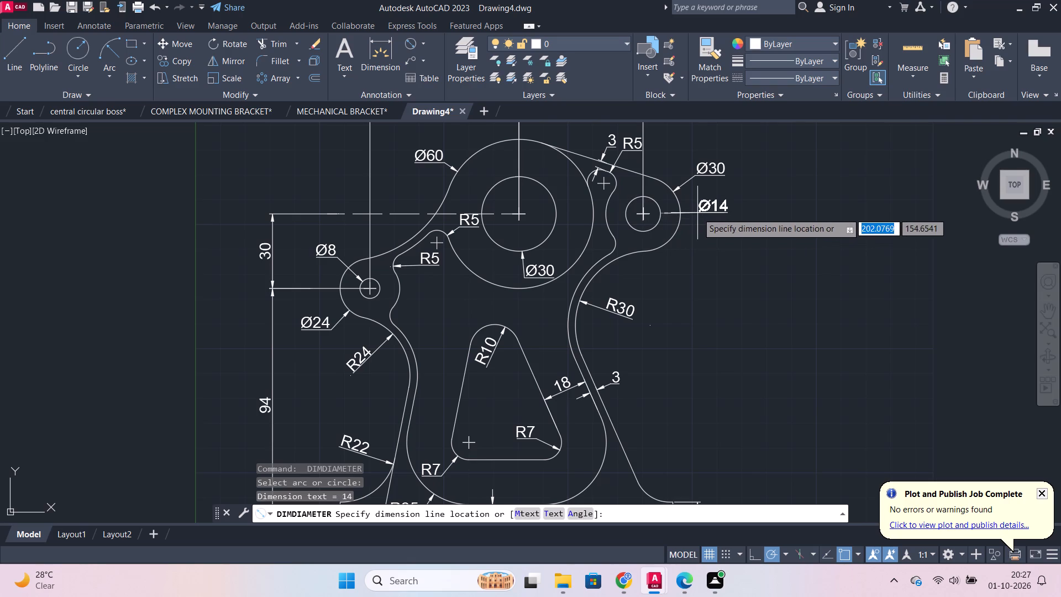
{"action": "left_click", "coordinate": [697, 248]}
Add a vertical linear dimension between the triangular cutout's bottom edge and the inner contour's bottom edge.
{"action": "scroll", "coordinate": [758, 250], "scroll_direction": "down", "scroll_amount": 2}
{"action": "scroll", "coordinate": [754, 310], "scroll_direction": "up", "scroll_amount": 1}
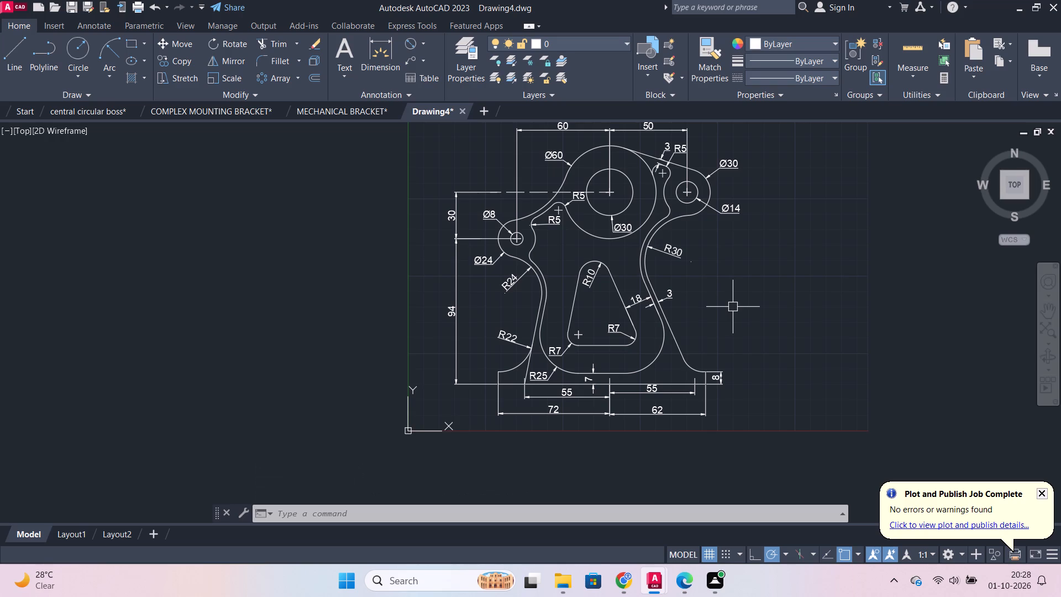
{"action": "left_click", "coordinate": [427, 44]}
{"action": "left_click", "coordinate": [429, 62]}
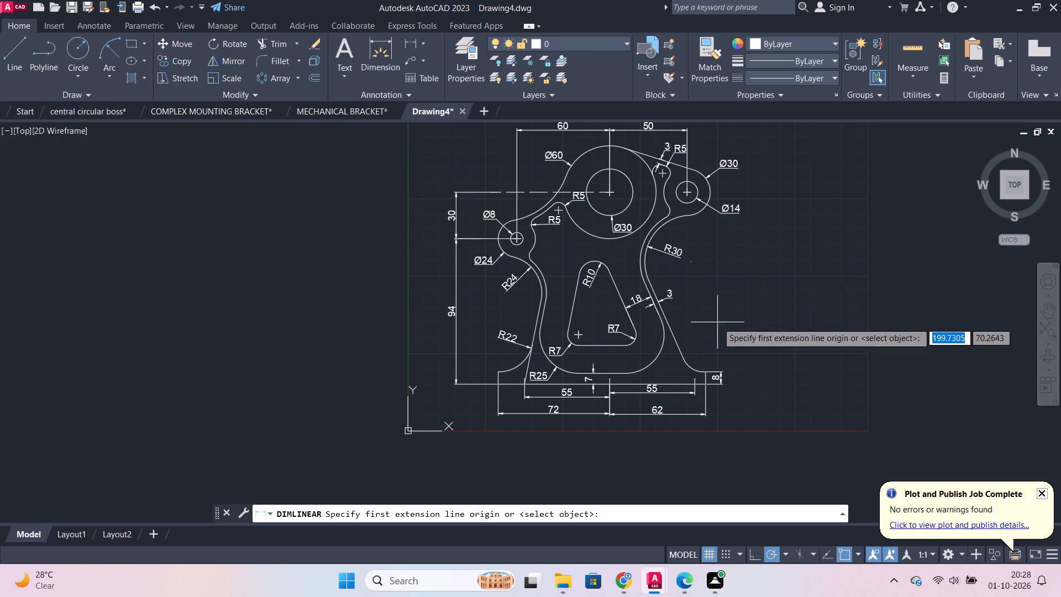
{"action": "scroll", "coordinate": [717, 322], "scroll_direction": "up", "scroll_amount": 2}
{"action": "middle_click_drag", "start_coordinate": [686, 270], "coordinate": [688, 151]}
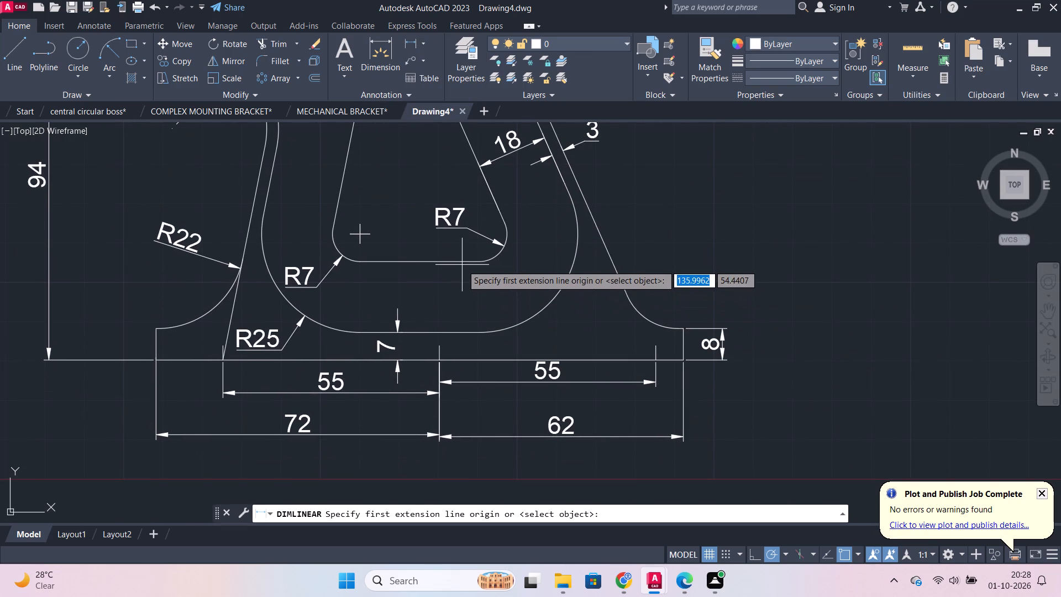
{"action": "left_click", "coordinate": [461, 264]}
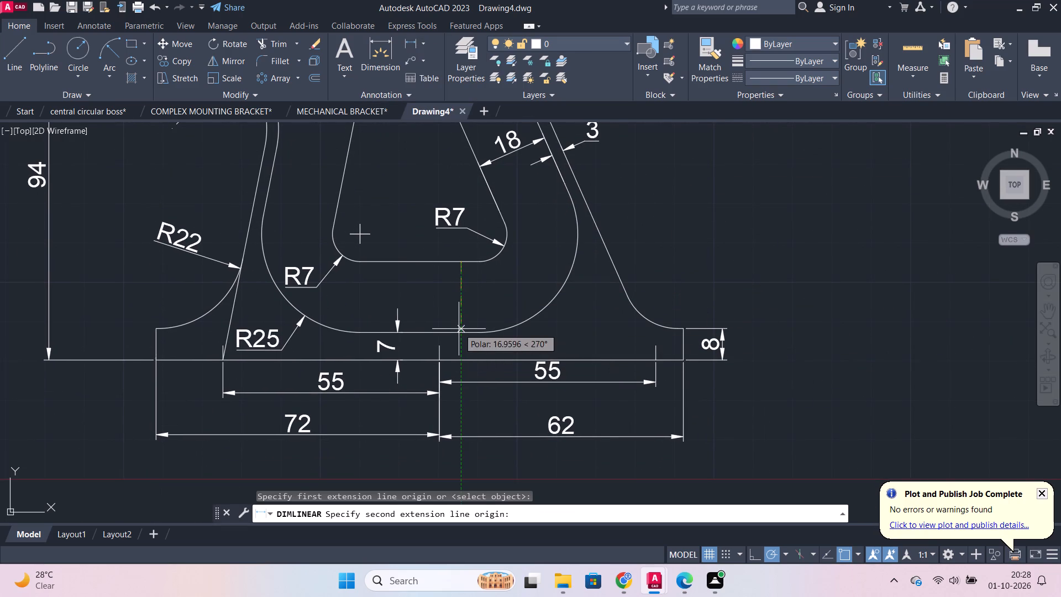
{"action": "left_click", "coordinate": [461, 333]}
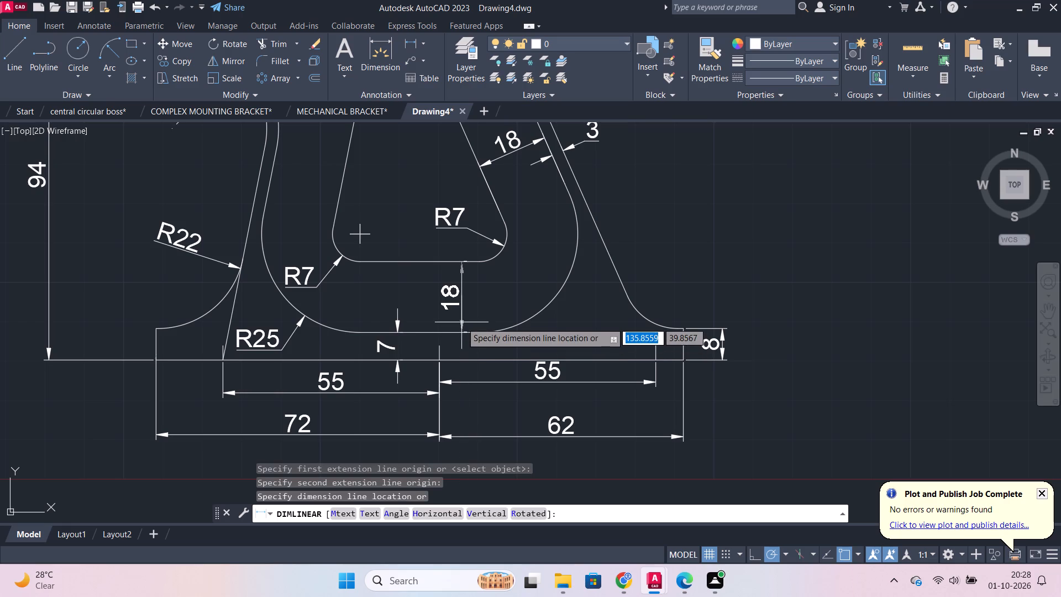
{"action": "left_click", "coordinate": [460, 320]}
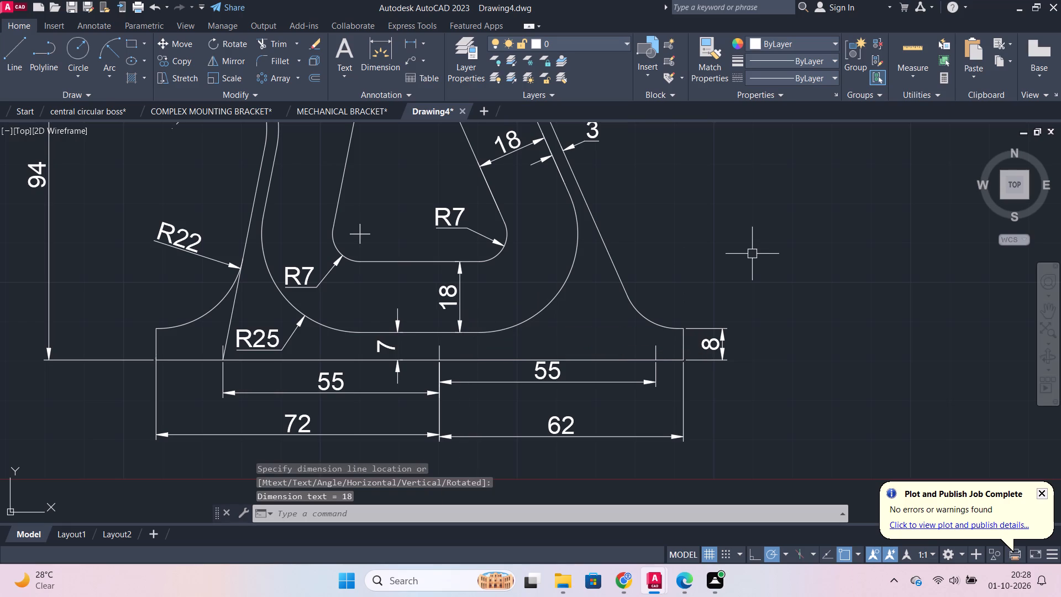
Add the multiline text title "lever bracket or guide plate" above the drawing with a text height of 8.
{"action": "scroll", "coordinate": [652, 226], "scroll_direction": "down", "scroll_amount": 2}
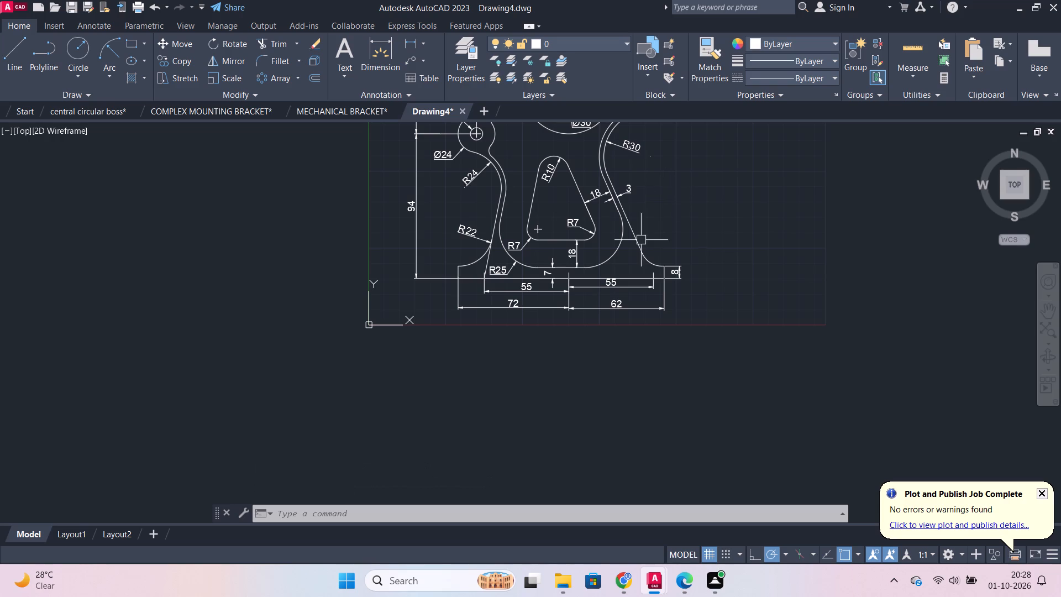
{"action": "middle_click_drag", "start_coordinate": [713, 183], "coordinate": [724, 290]}
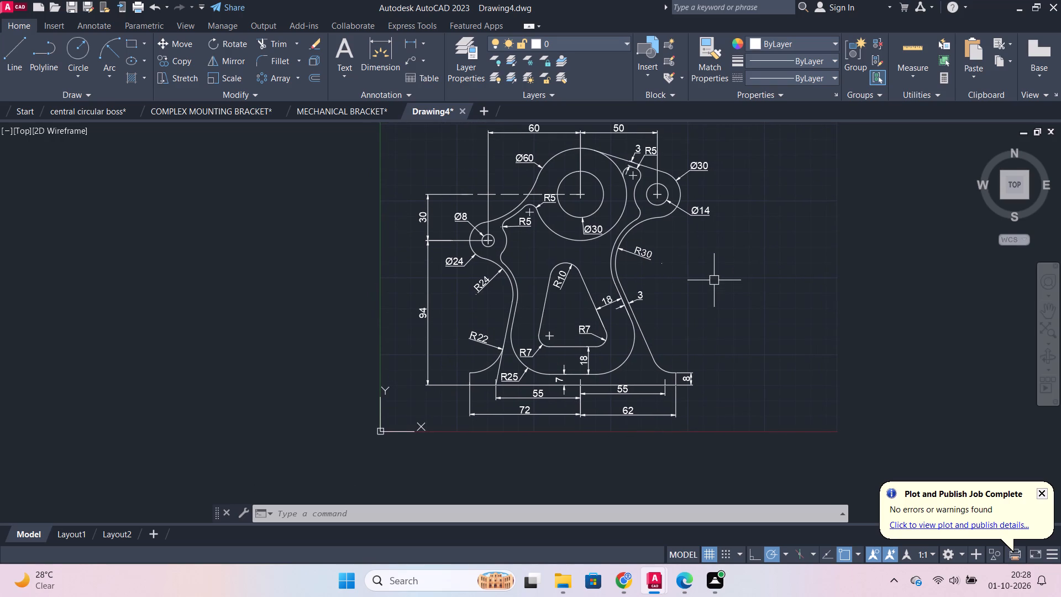
{"action": "middle_click_drag", "start_coordinate": [712, 294], "coordinate": [692, 346]}
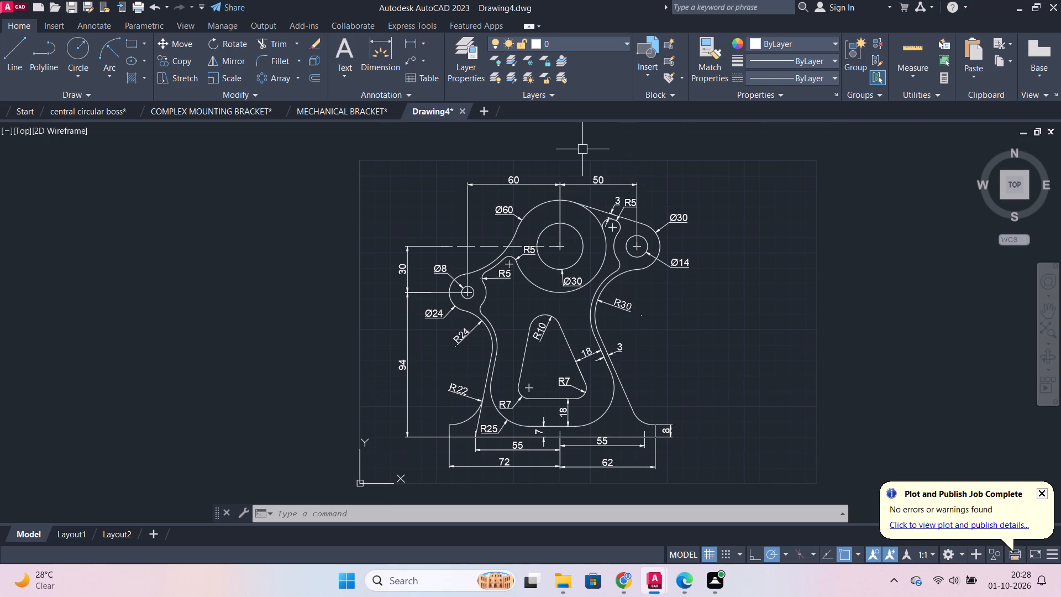
{"action": "type", "text": "mt"}
{"action": "key", "text": "Return"}
{"action": "left_click", "coordinate": [471, 137]}
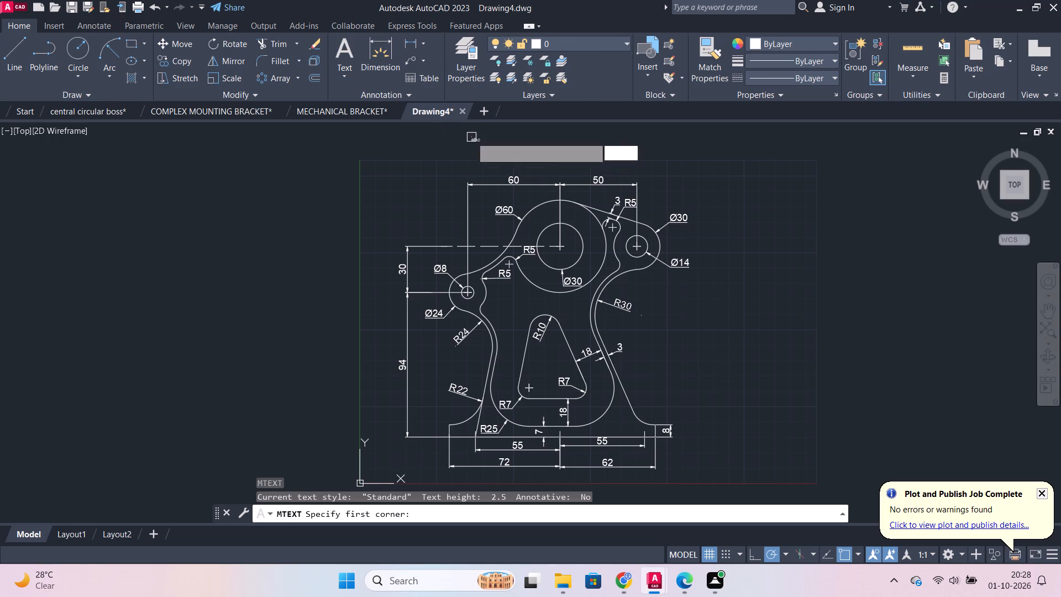
{"action": "left_click", "coordinate": [737, 161]}
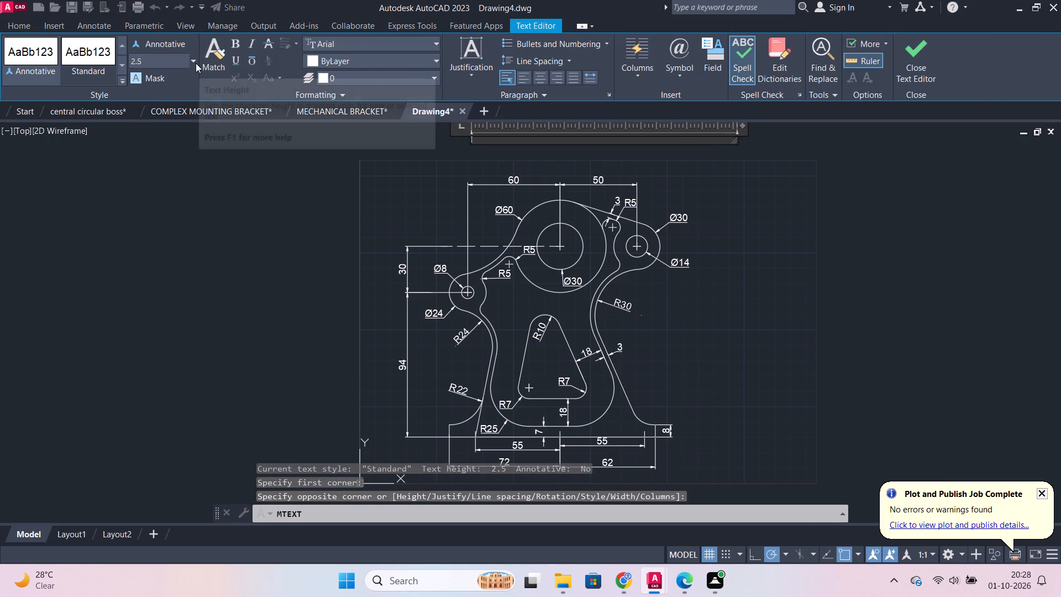
{"action": "left_click", "coordinate": [196, 63]}
{"action": "left_click", "coordinate": [166, 108]}
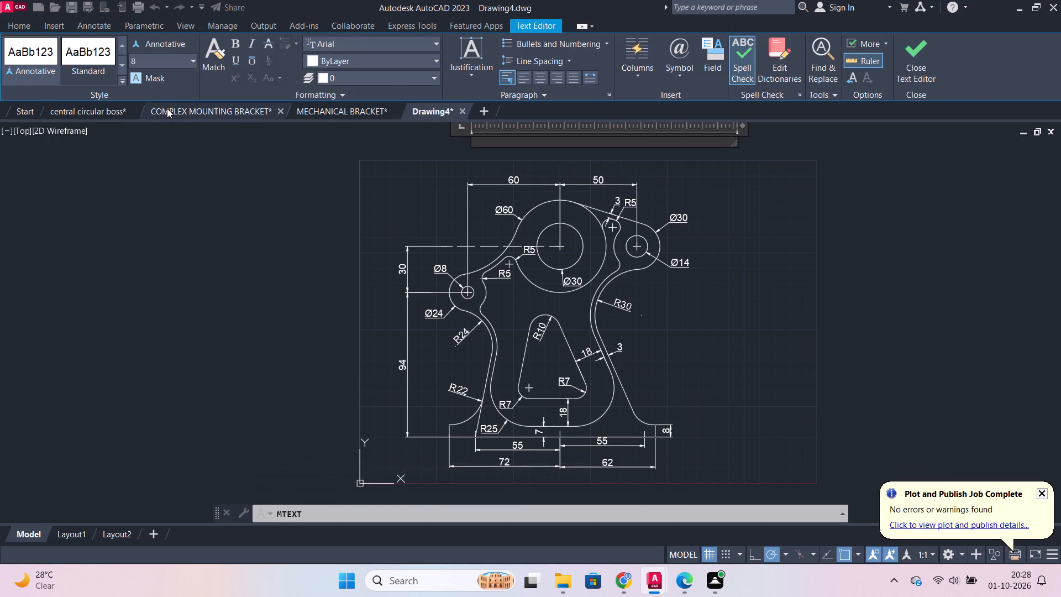
{"action": "type", "text": "lever"}
{"action": "key", "text": "space"}
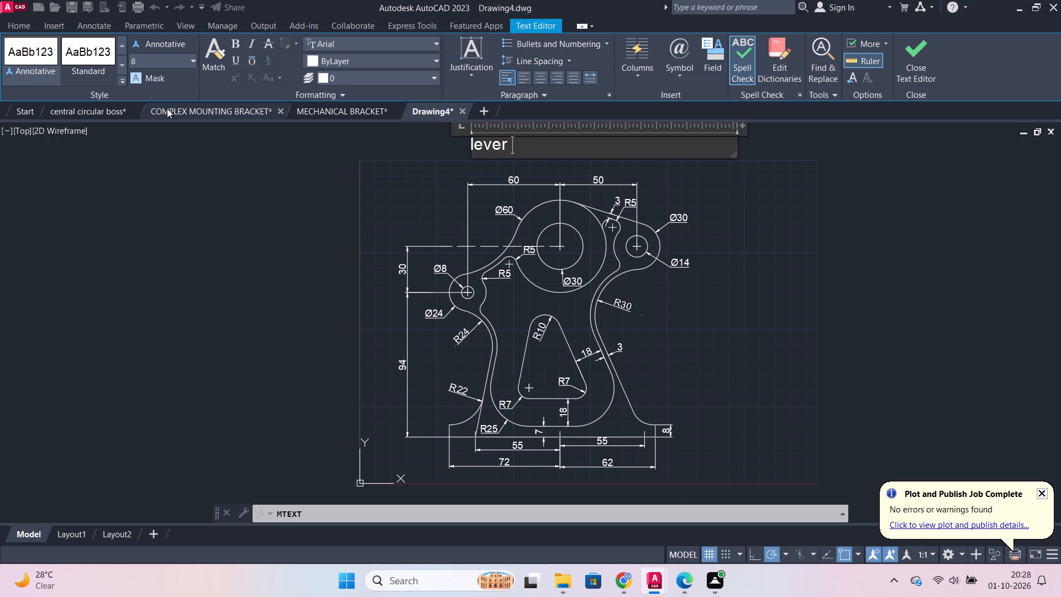
{"action": "type", "text": "bracket"}
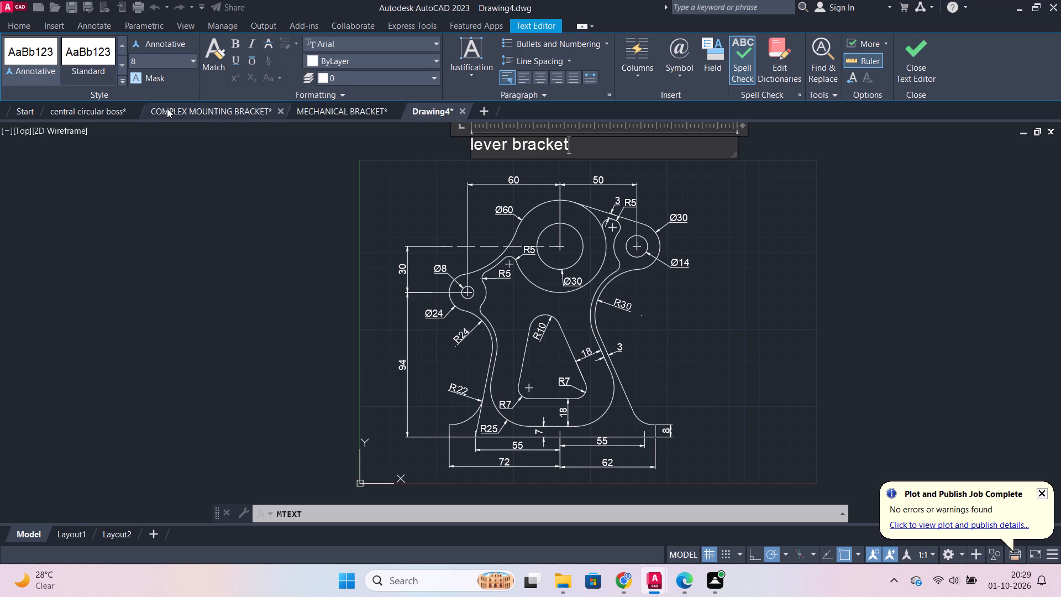
{"action": "key", "text": "space"}
{"action": "type", "text": "or"}
{"action": "key", "text": "space"}
{"action": "type", "text": "guide"}
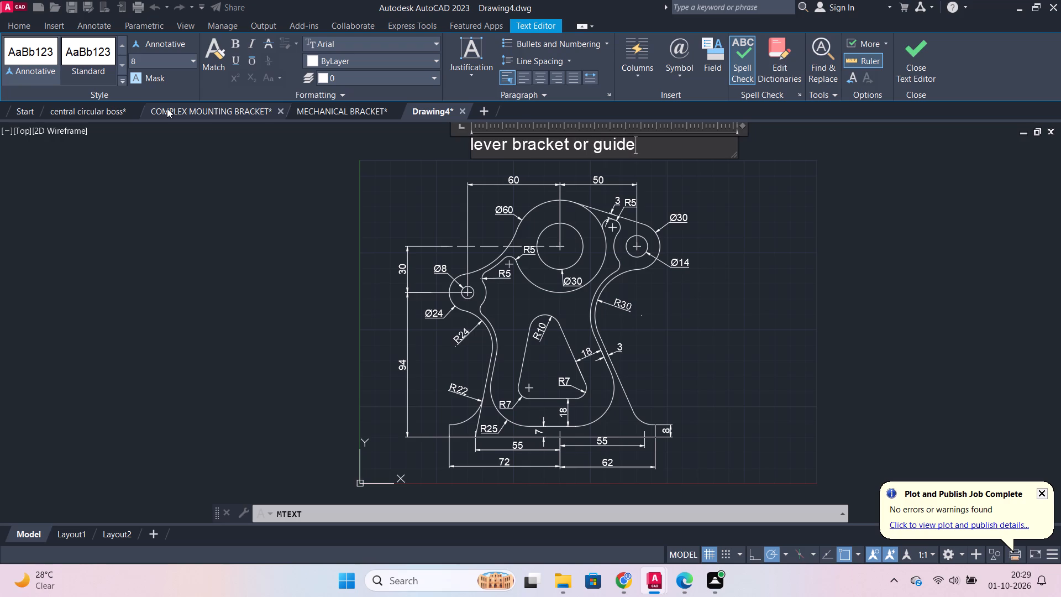
{"action": "key", "text": "space"}
{"action": "type", "text": "plate"}
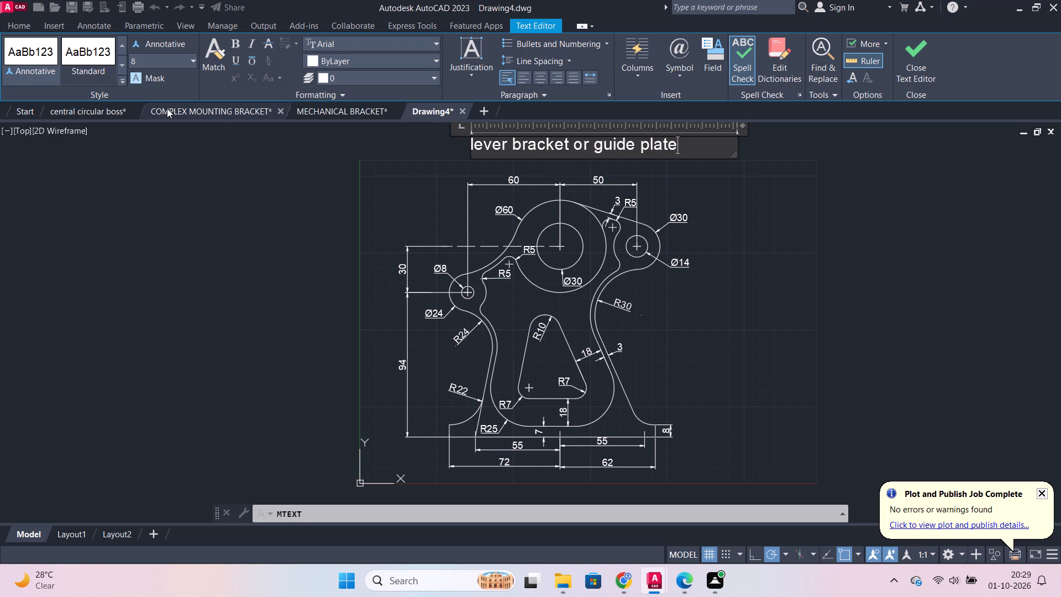
{"action": "left_click", "coordinate": [921, 71]}
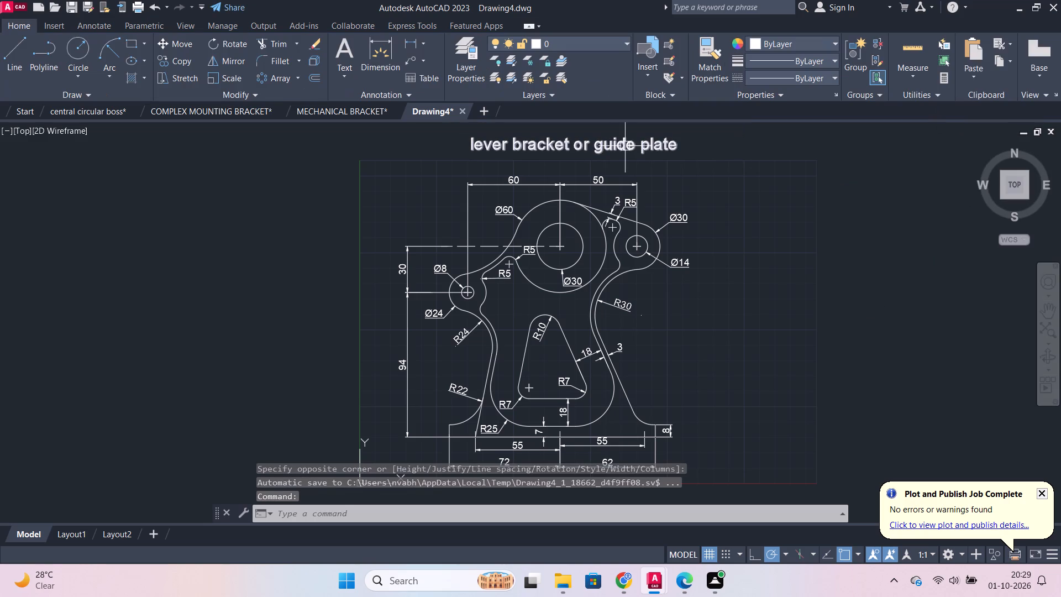
Move the title text slightly left and down so it sits closer above the part.
{"action": "scroll", "coordinate": [720, 245], "scroll_direction": "down", "scroll_amount": 1}
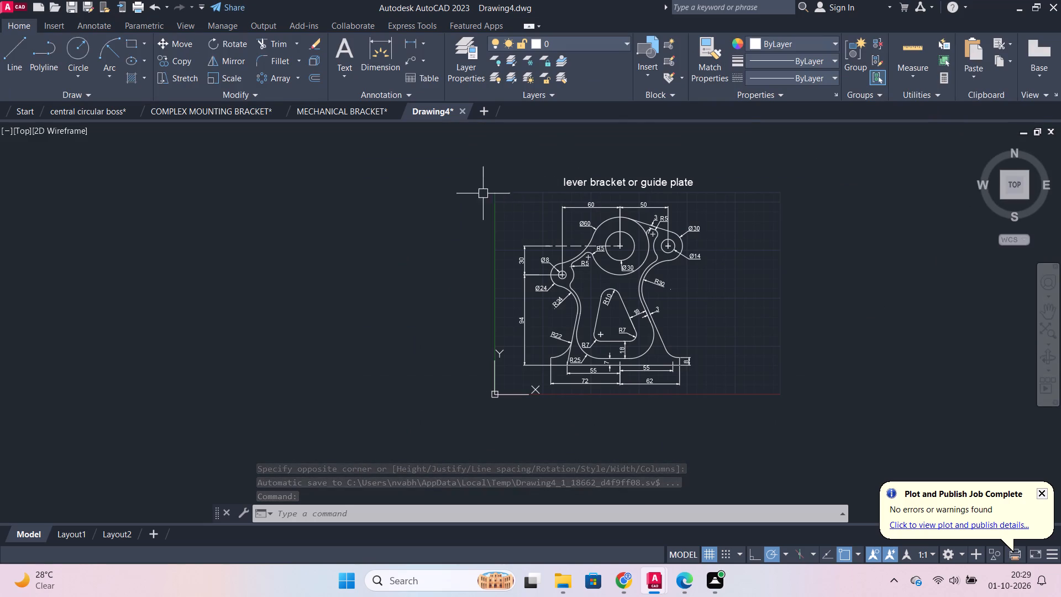
{"action": "scroll", "coordinate": [600, 178], "scroll_direction": "up", "scroll_amount": 2}
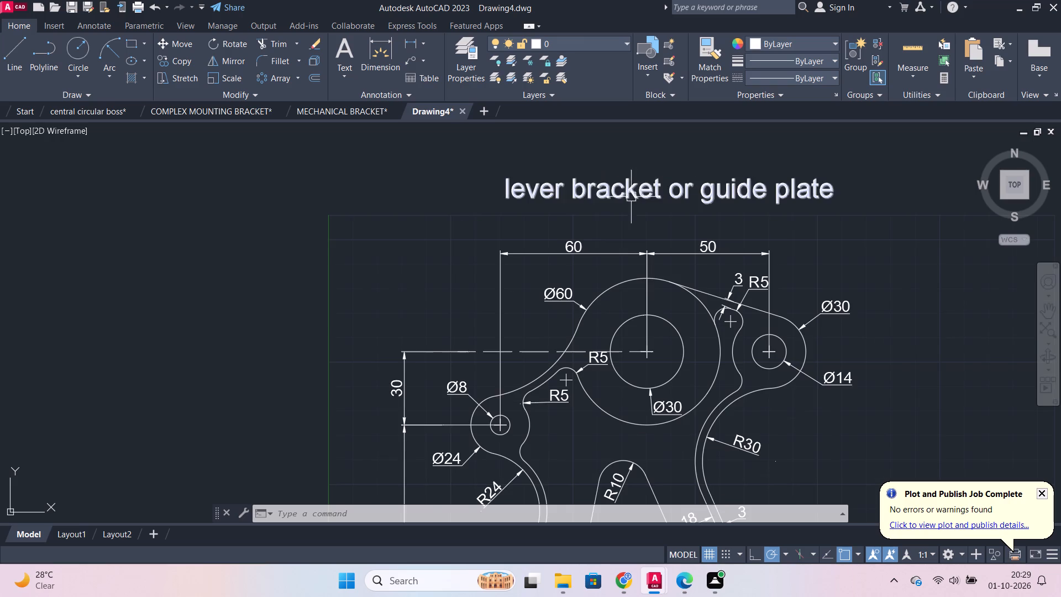
{"action": "left_click", "coordinate": [639, 197]}
{"action": "left_click", "coordinate": [503, 181]}
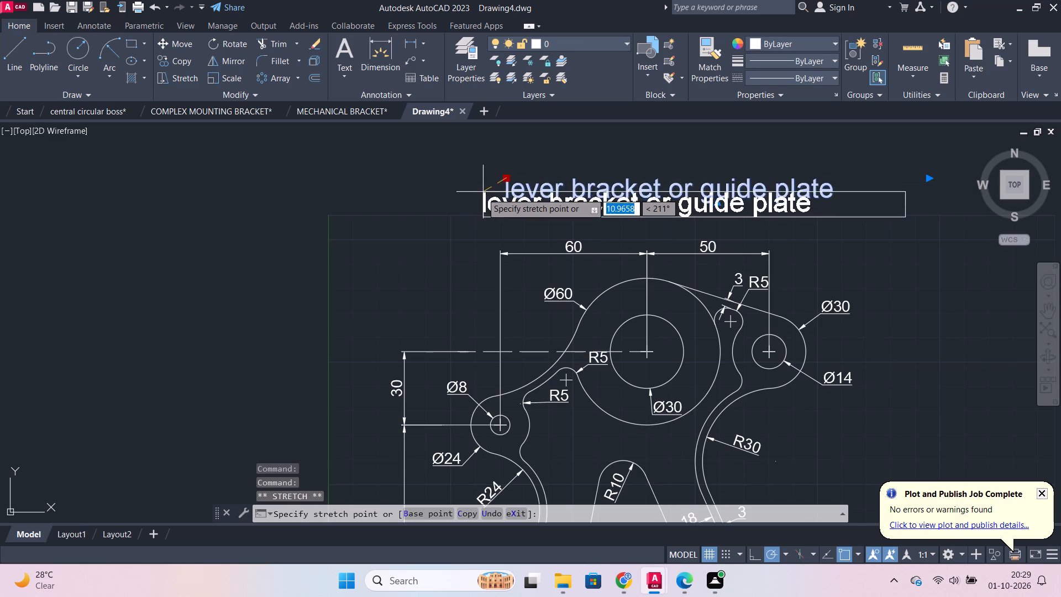
{"action": "left_click", "coordinate": [465, 197]}
{"action": "scroll", "coordinate": [721, 222], "scroll_direction": "down", "scroll_amount": 1}
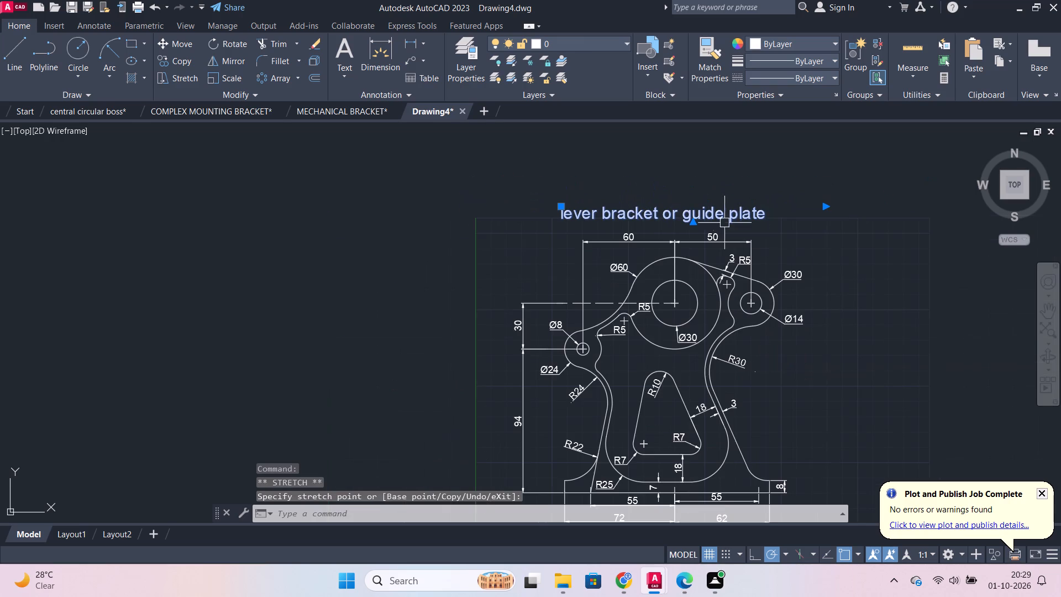
{"action": "key", "text": "Escape"}
{"action": "middle_click_drag", "start_coordinate": [841, 342], "coordinate": [834, 332]}
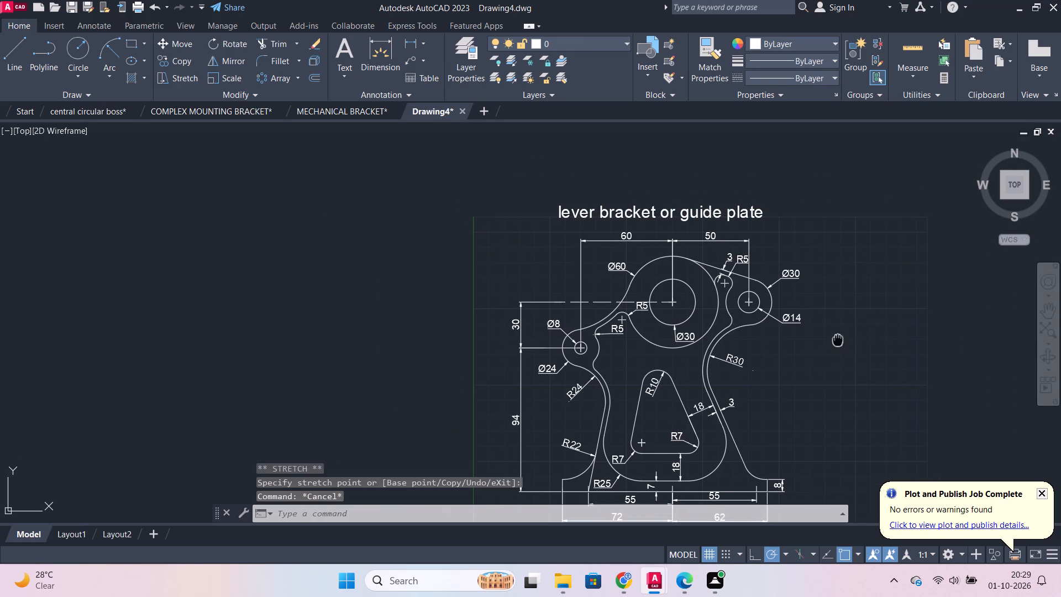
{"action": "middle_click_drag", "start_coordinate": [834, 332], "coordinate": [791, 249]}
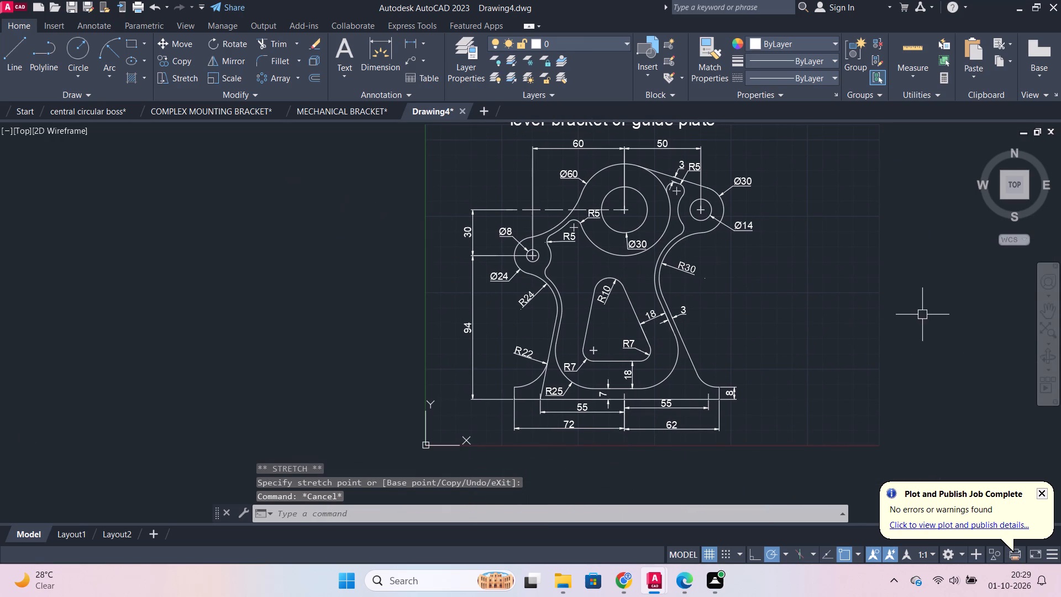
Move the whole bracket profile with all its dimensions slightly right and down, leaving the title in place.
{"action": "middle_click_drag", "start_coordinate": [758, 275], "coordinate": [764, 375]}
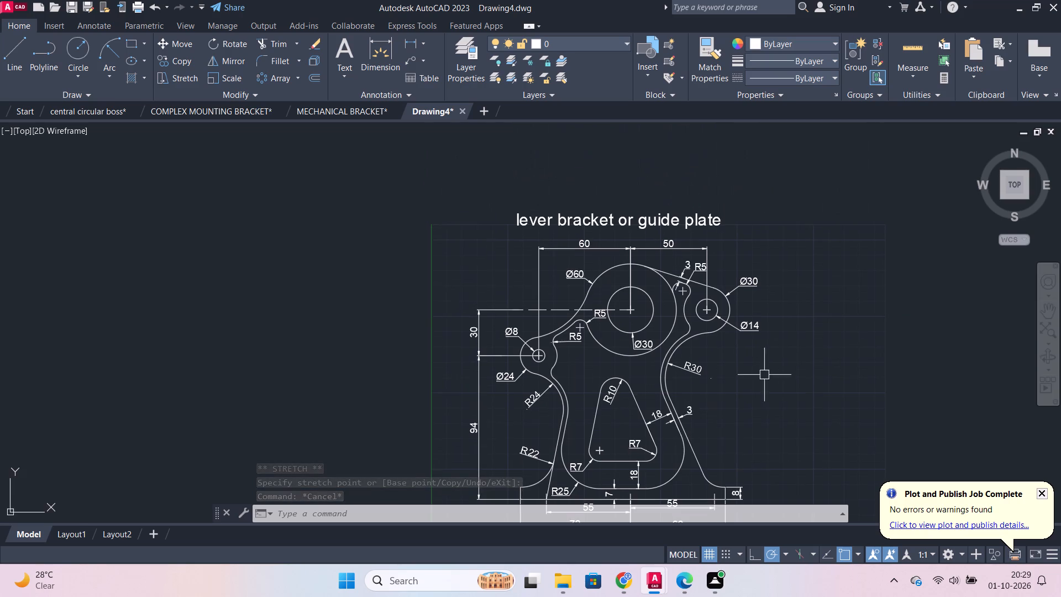
{"action": "middle_click_drag", "start_coordinate": [761, 373], "coordinate": [760, 344]}
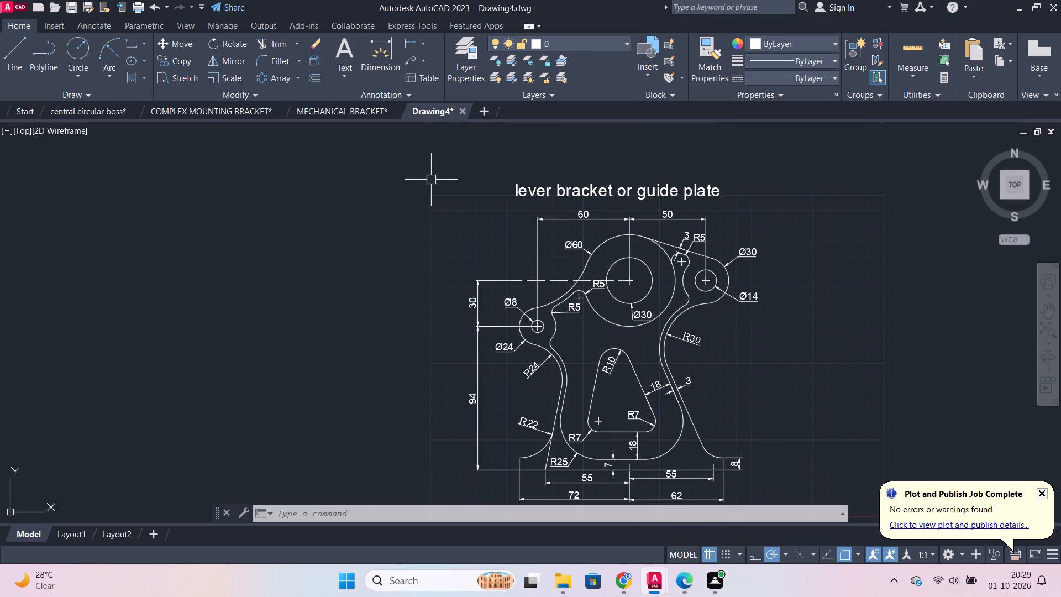
{"action": "left_click", "coordinate": [429, 207]}
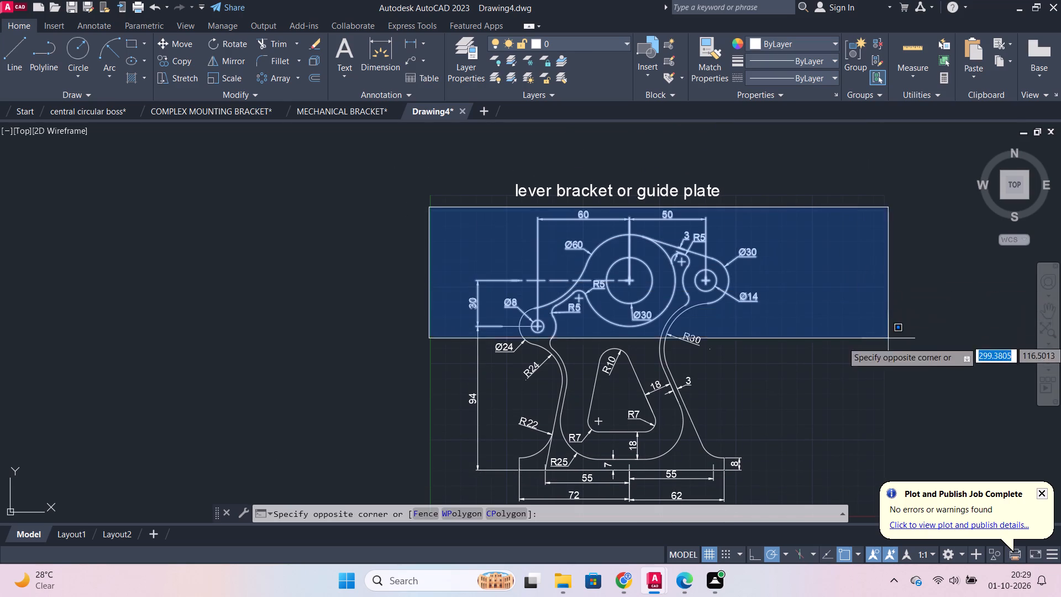
{"action": "middle_click_drag", "start_coordinate": [875, 429], "coordinate": [878, 371]}
{"action": "left_click", "coordinate": [863, 469]}
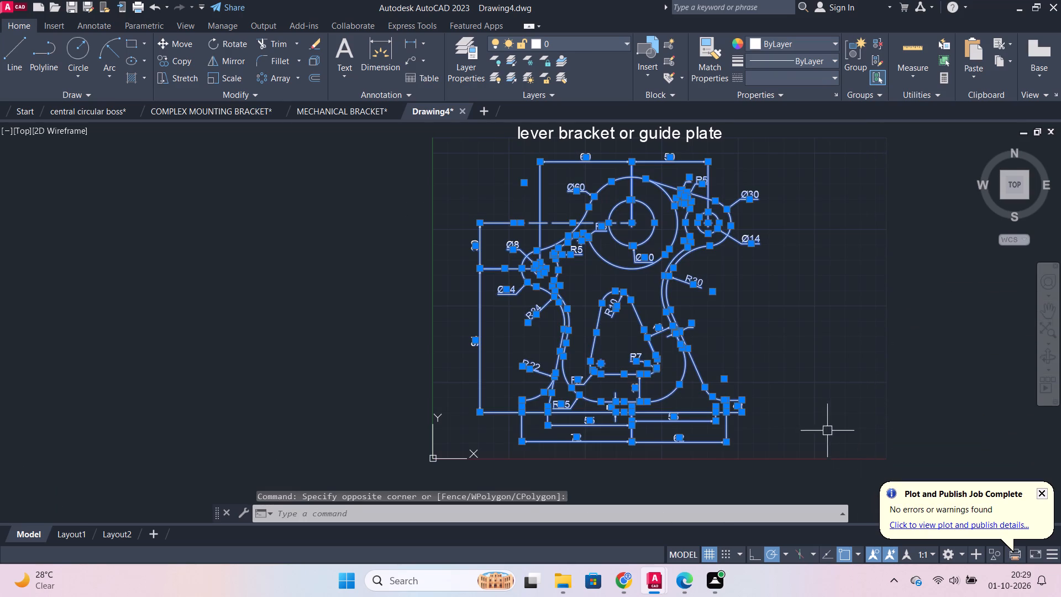
{"action": "key", "text": "m"}
{"action": "key", "text": "Return"}
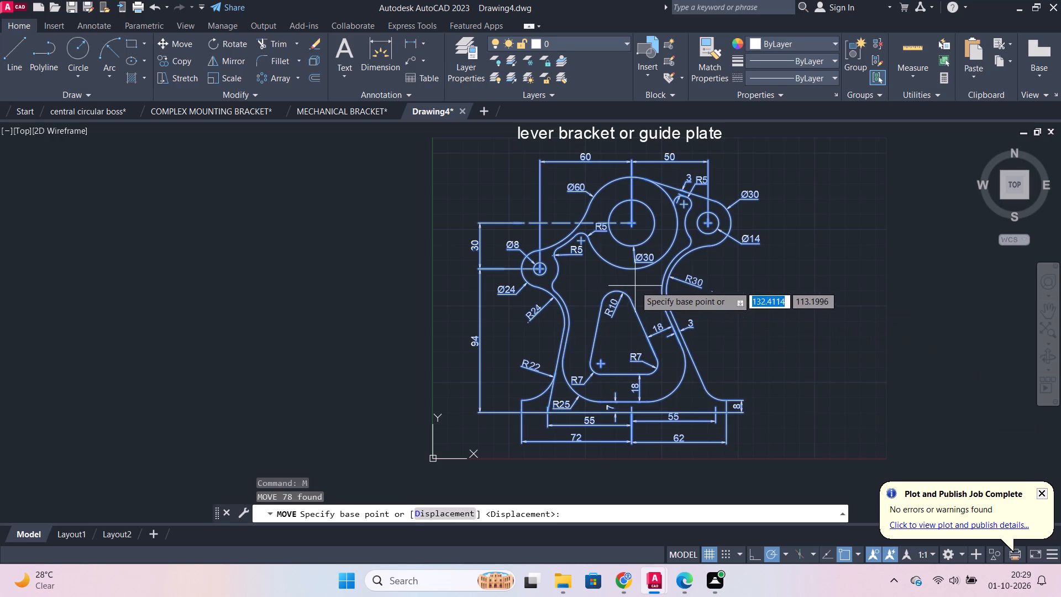
{"action": "left_click", "coordinate": [635, 286]}
{"action": "left_click", "coordinate": [660, 297]}
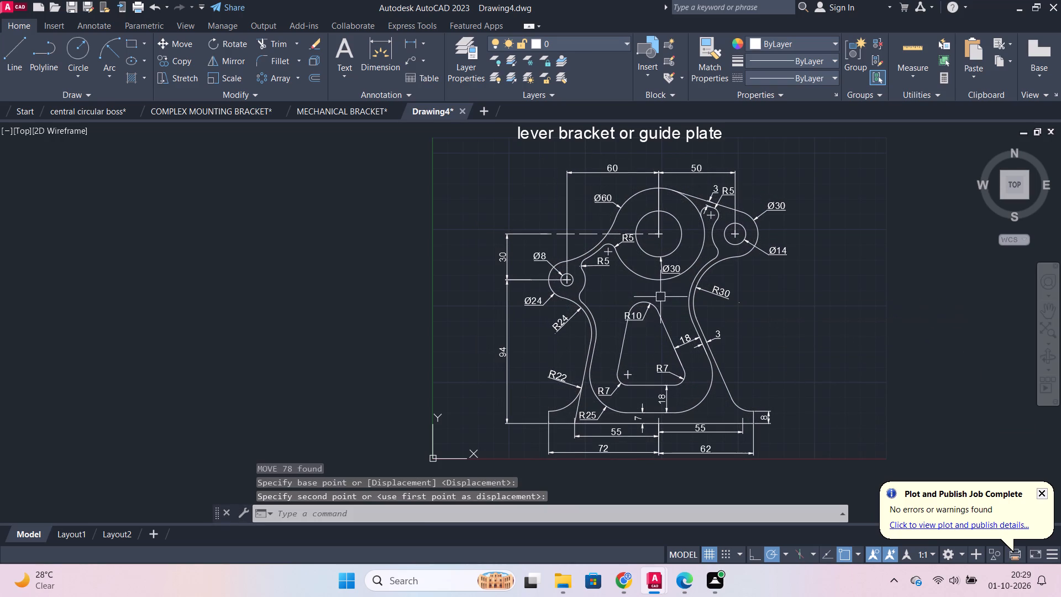
{"action": "key", "text": "Escape"}
{"action": "key", "text": "Escape"}
Shift the title text slightly right and down so it sits centred just above the repositioned part.
{"action": "middle_click_drag", "start_coordinate": [838, 264], "coordinate": [823, 302]}
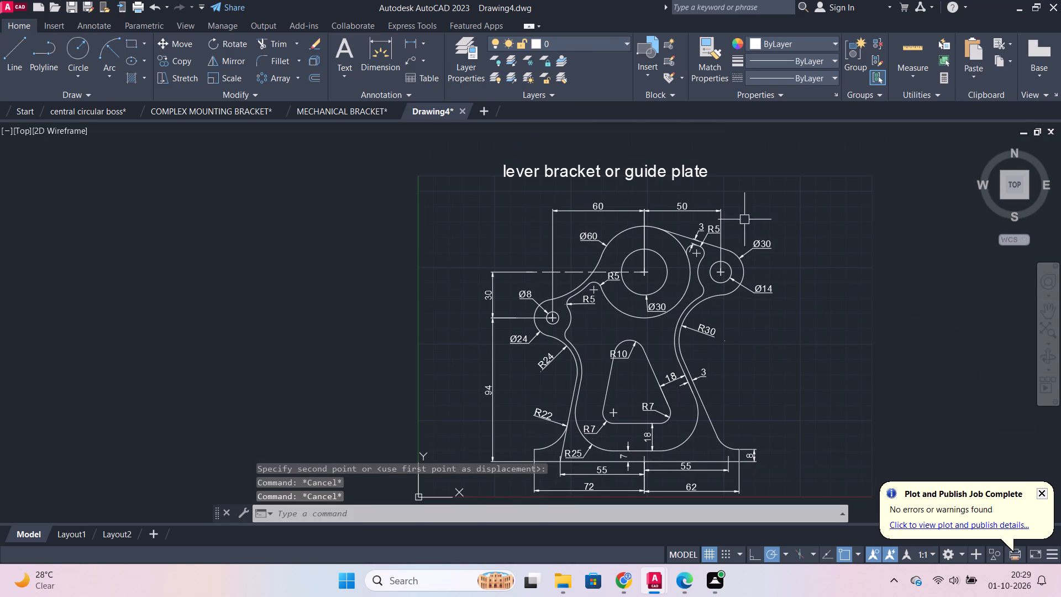
{"action": "left_click", "coordinate": [566, 171]}
{"action": "left_click", "coordinate": [501, 167]}
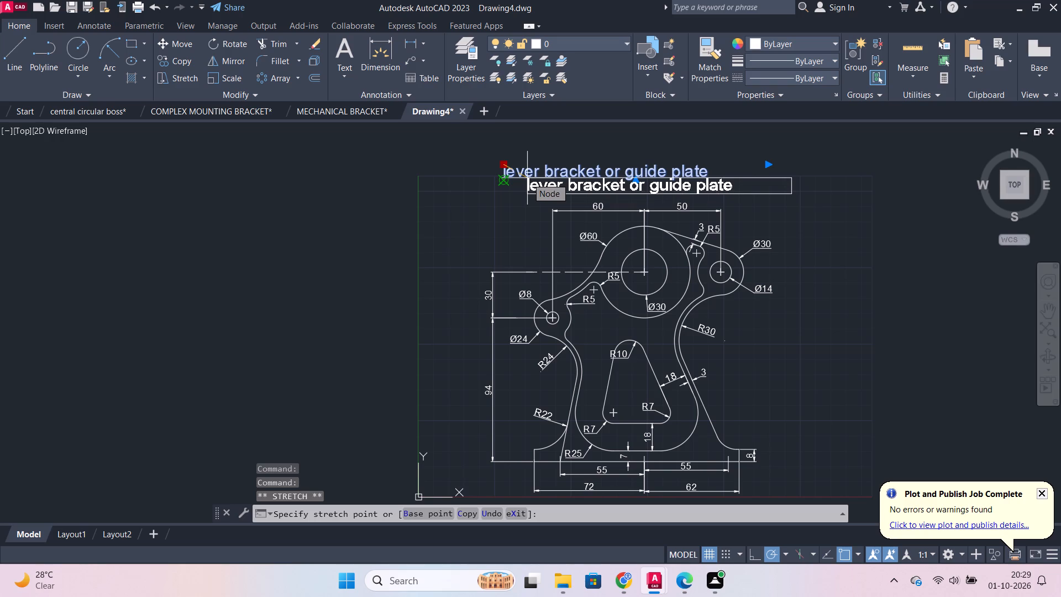
{"action": "left_click", "coordinate": [529, 176]}
{"action": "key", "text": "Escape"}
Save the drawing under the file name "lever bracket or guide plate" in AutoCAD 2018 Drawing format.
{"action": "scroll", "coordinate": [852, 237], "scroll_direction": "down", "scroll_amount": 2}
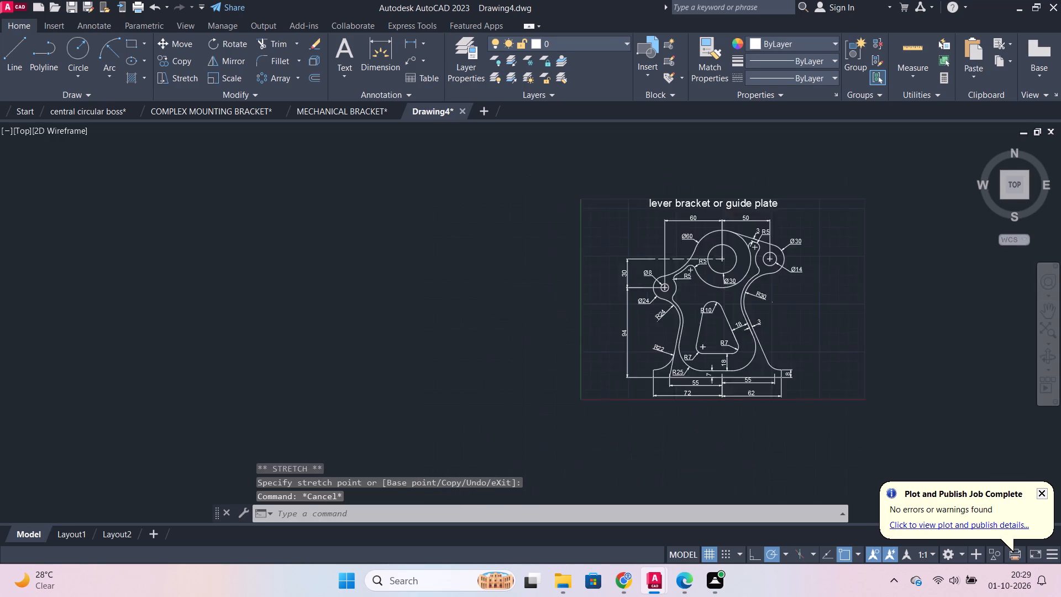
{"action": "scroll", "coordinate": [851, 249], "scroll_direction": "up", "scroll_amount": 1}
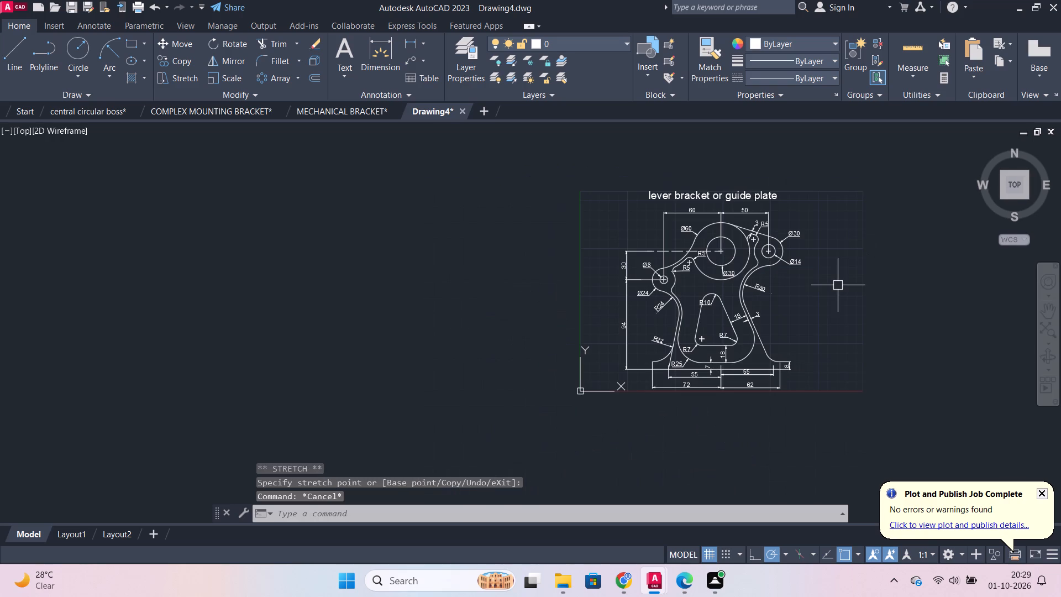
{"action": "key", "text": "ctrl+s"}
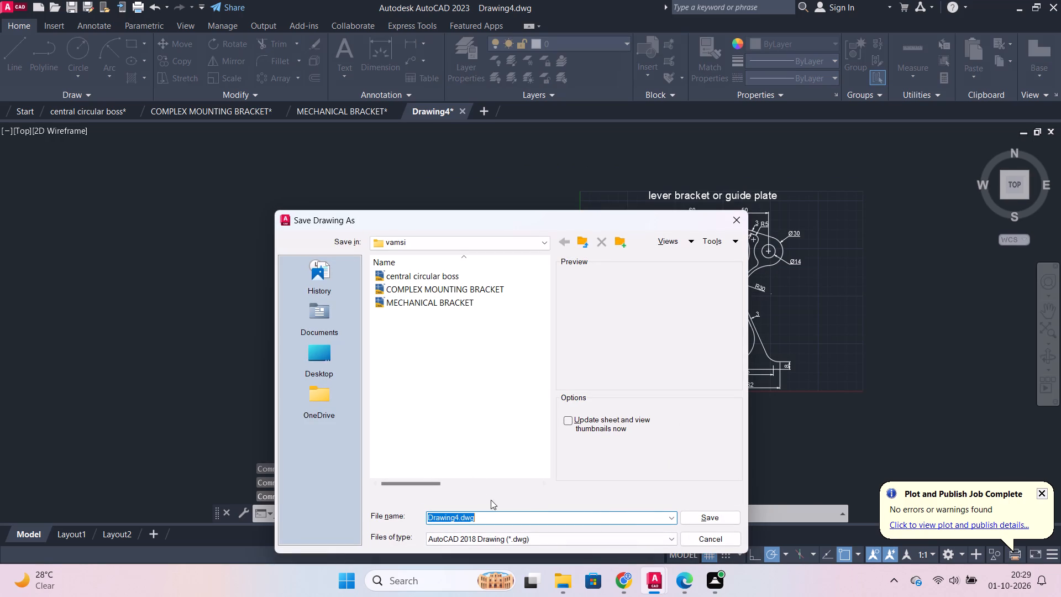
{"action": "type", "text": "lever"}
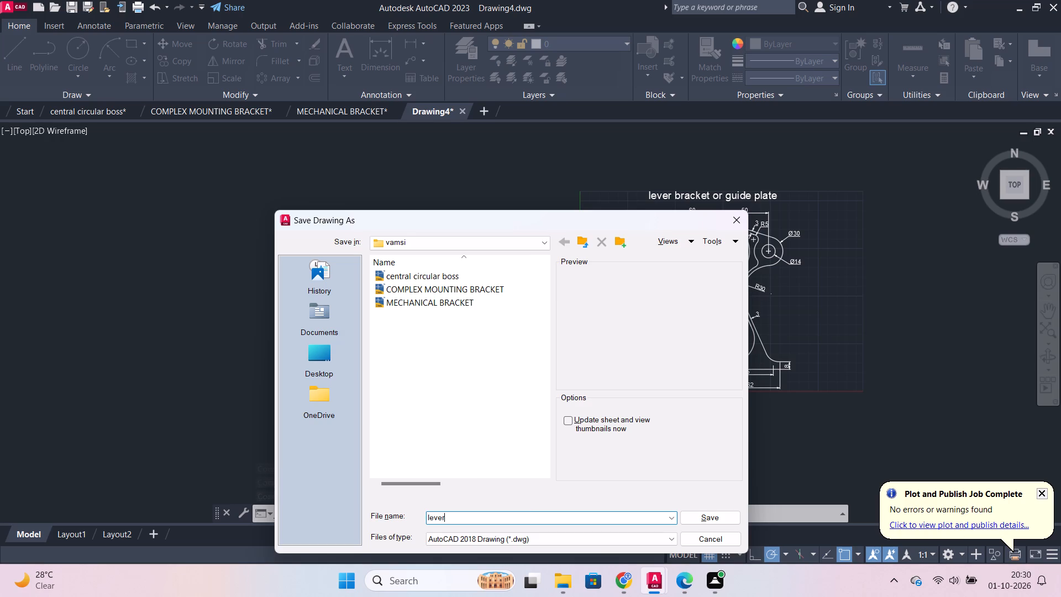
{"action": "key", "text": "space"}
{"action": "type", "text": "bracket"}
{"action": "key", "text": "space"}
{"action": "type", "text": "or guide"}
{"action": "key", "text": "space"}
{"action": "type", "text": "plate"}
{"action": "left_click", "coordinate": [713, 519]}
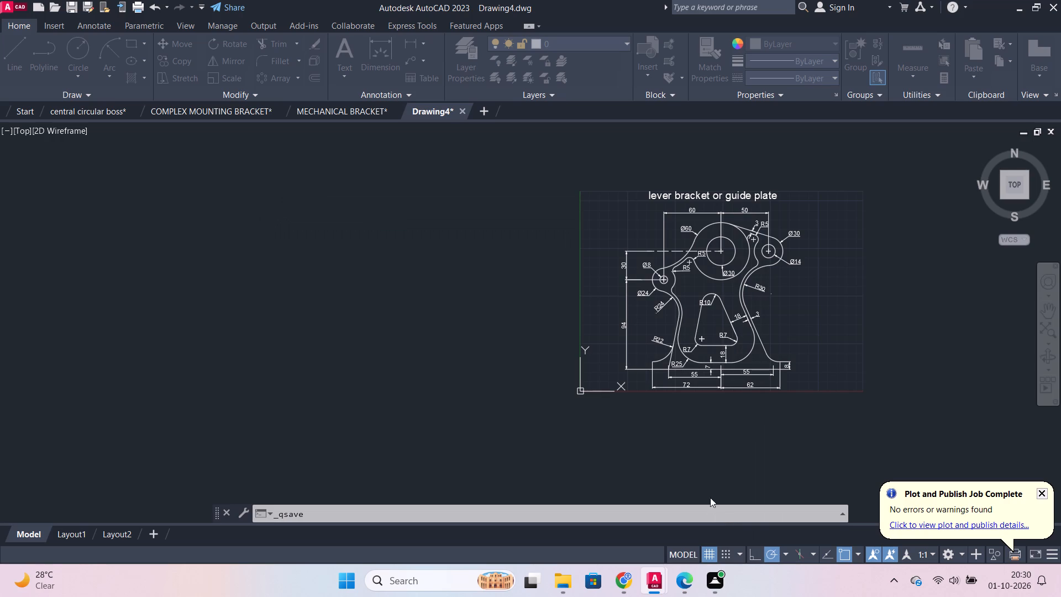
Turn off command log recording with LOGFILEOFF.
{"action": "scroll", "coordinate": [797, 334], "scroll_direction": "up", "scroll_amount": 1}
{"action": "middle_click_drag", "start_coordinate": [779, 343], "coordinate": [678, 352]}
{"action": "type", "text": "log"}
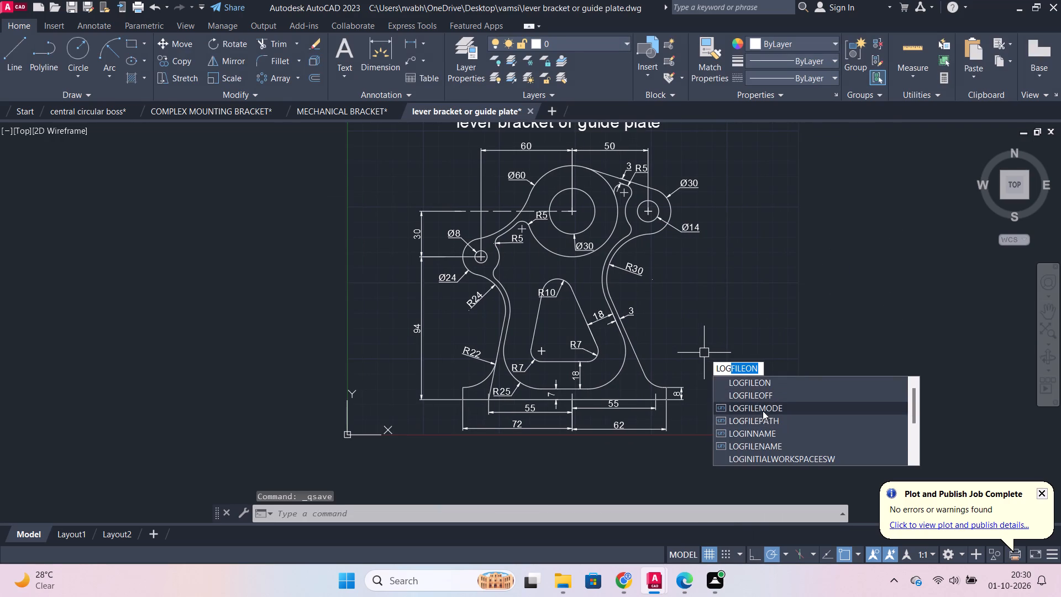
{"action": "left_click", "coordinate": [748, 394]}
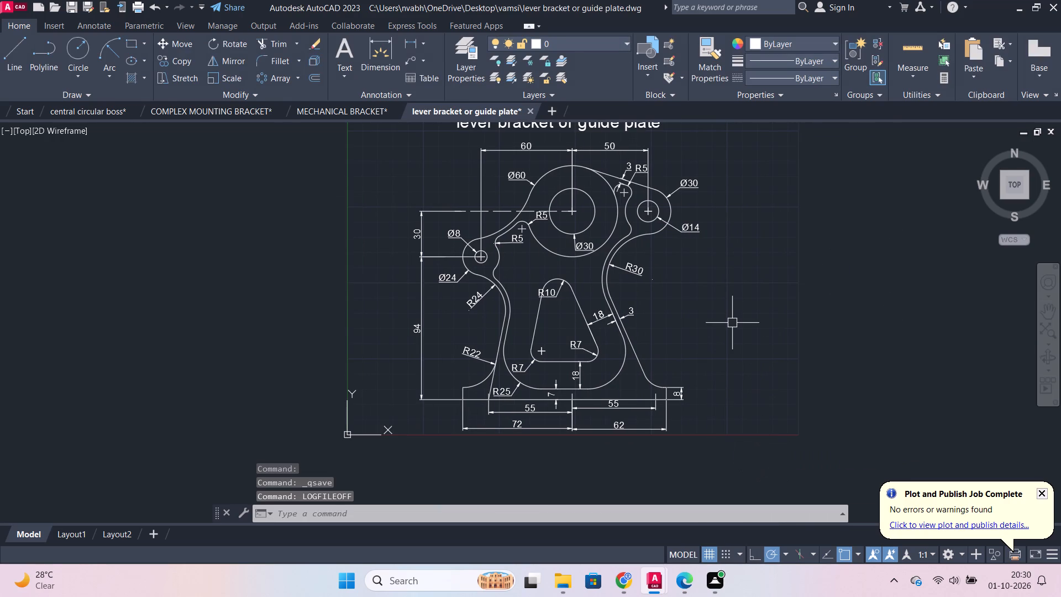
Set up the plot with landscape orientation, the DWG To PDF.pc3 plotter and ISO A4 (297.00 x 210.00 MM) paper.
{"action": "type", "text": "plot"}
{"action": "left_click", "coordinate": [771, 347]}
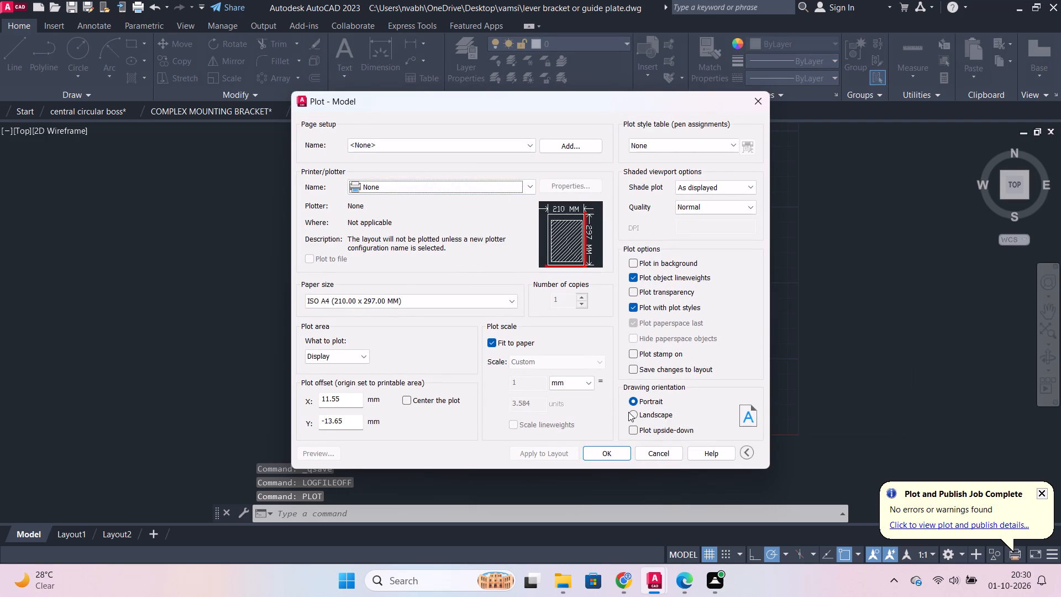
{"action": "left_click", "coordinate": [639, 415]}
{"action": "left_click", "coordinate": [525, 183]}
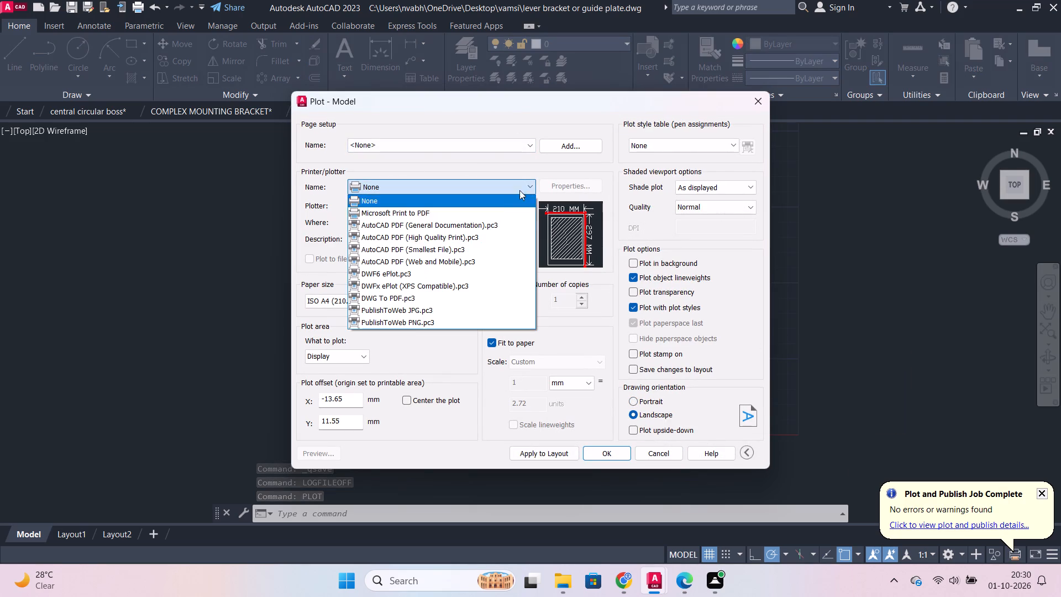
{"action": "left_click", "coordinate": [444, 297]}
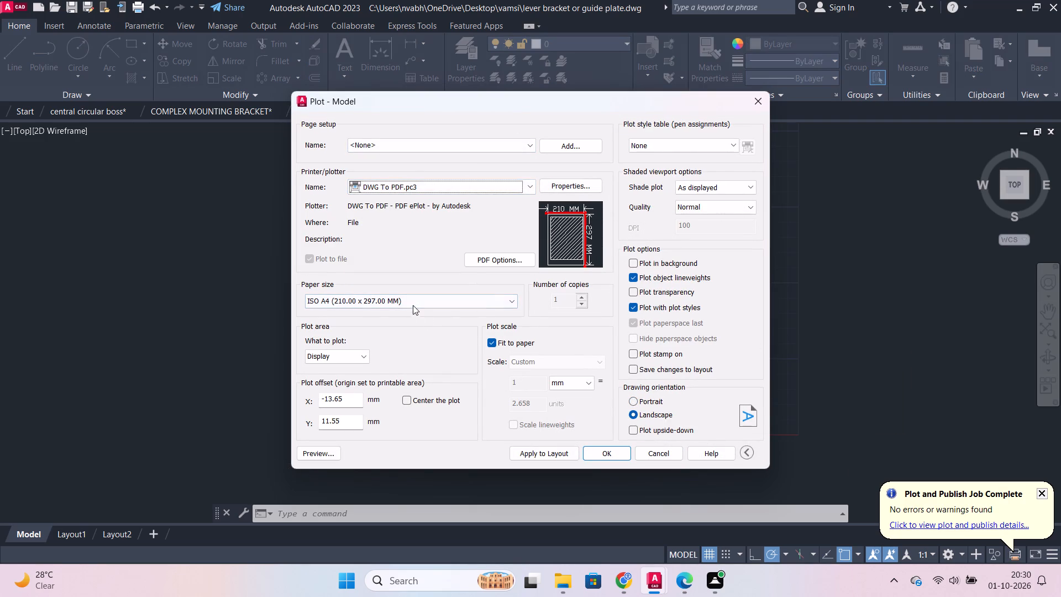
{"action": "left_click", "coordinate": [413, 304]}
{"action": "left_click", "coordinate": [354, 318]}
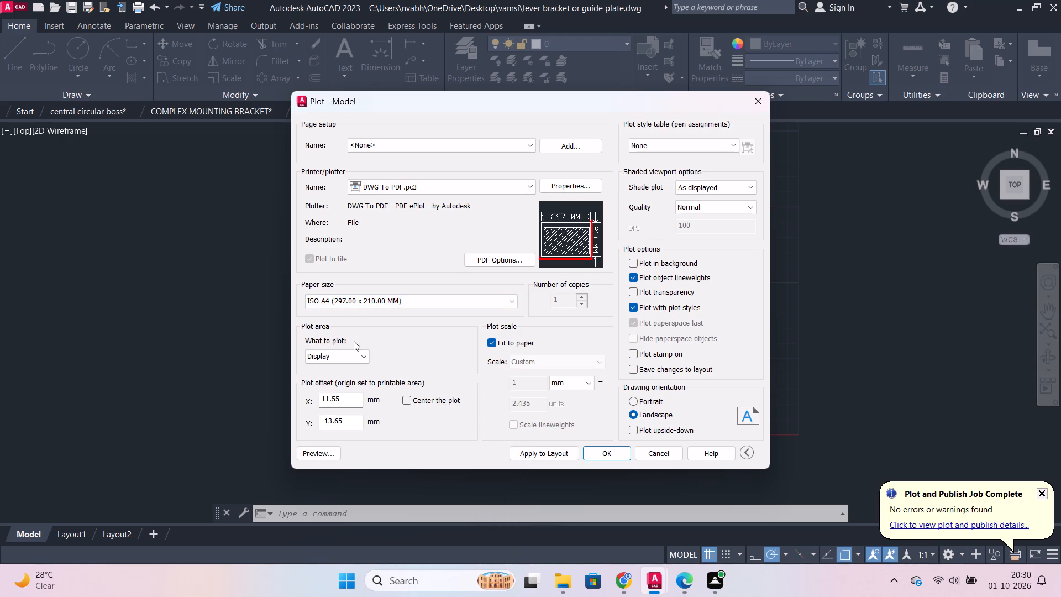
Set the plot area to a window enclosing the complete dimensioned drawing and its title.
{"action": "left_click", "coordinate": [350, 350]}
{"action": "left_click", "coordinate": [347, 399]}
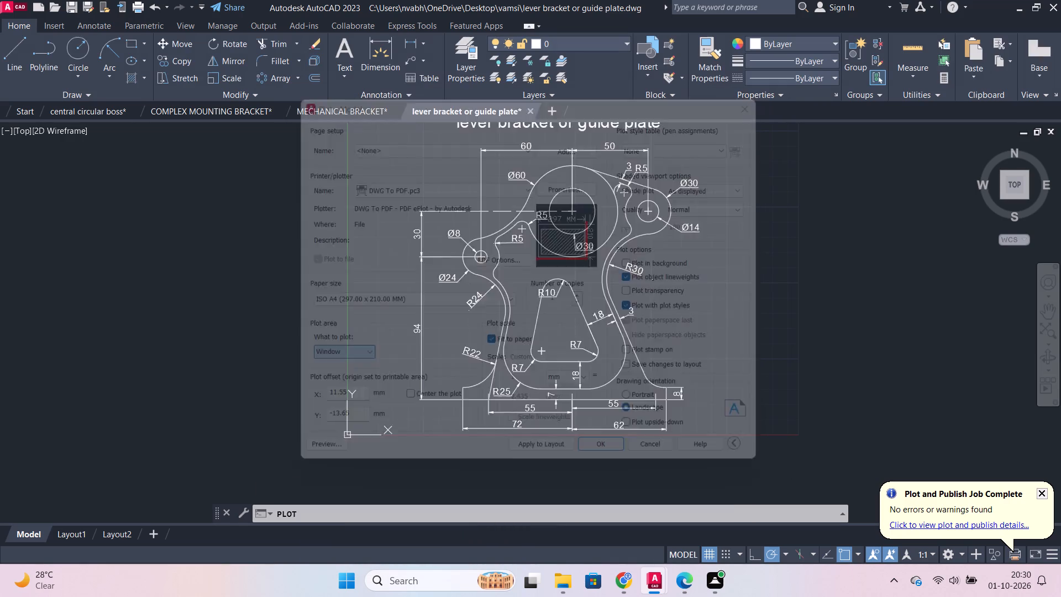
{"action": "scroll", "coordinate": [409, 285], "scroll_direction": "down", "scroll_amount": 2}
{"action": "left_click", "coordinate": [365, 209]}
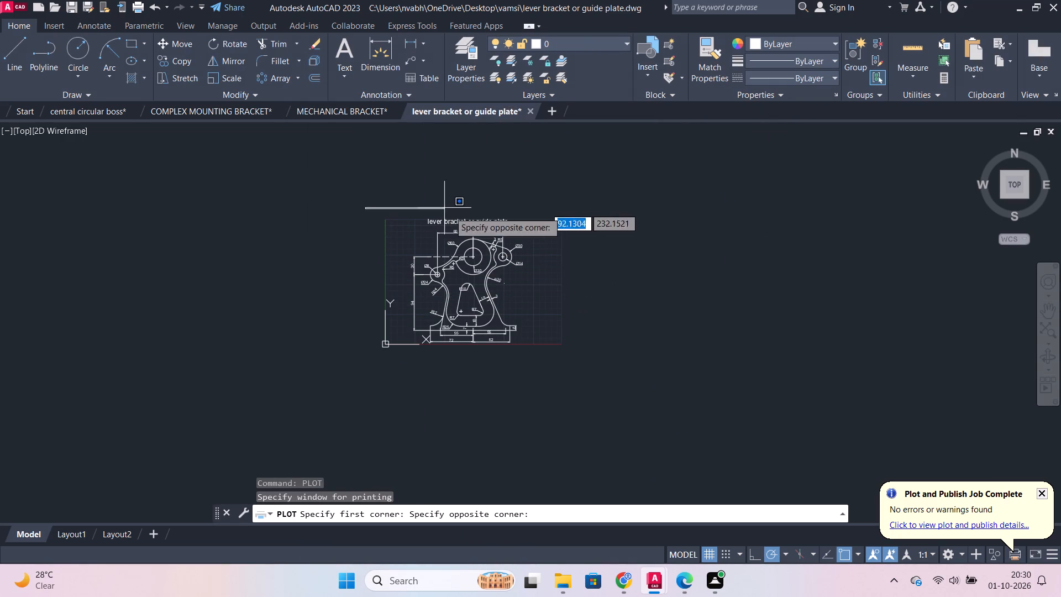
{"action": "left_click", "coordinate": [602, 359]}
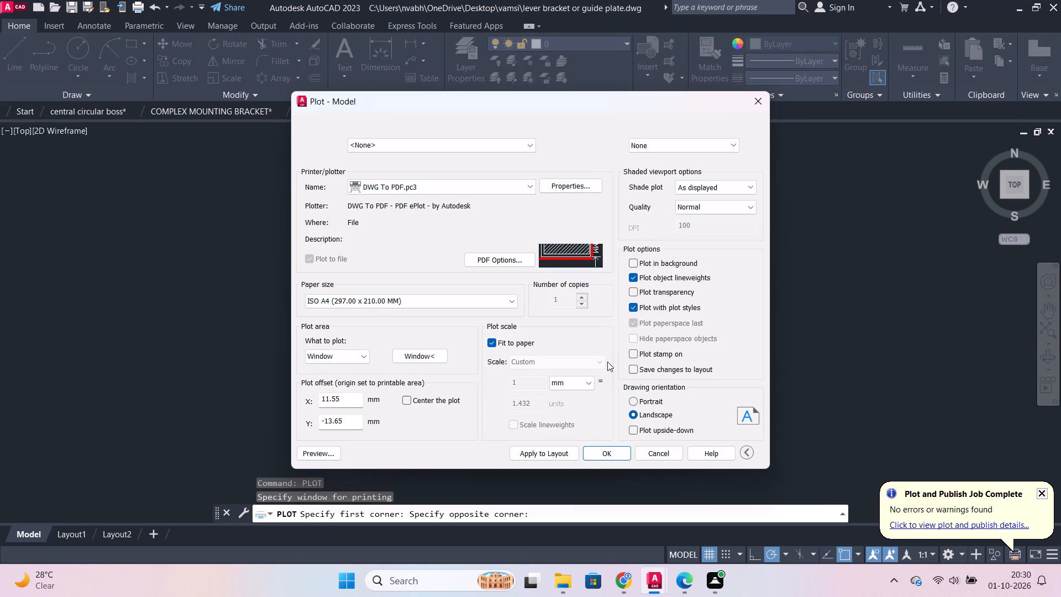
Plot the drawing to "lever bracket or guide plate-Model.pdf" and look over the resulting PDF page.
{"action": "left_click", "coordinate": [628, 449]}
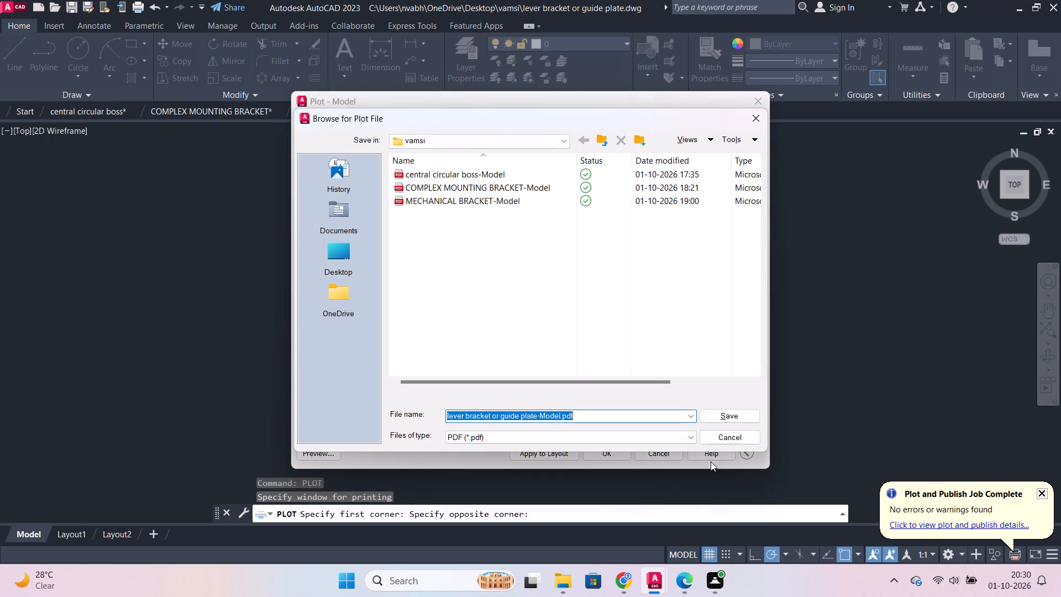
{"action": "left_click", "coordinate": [729, 420]}
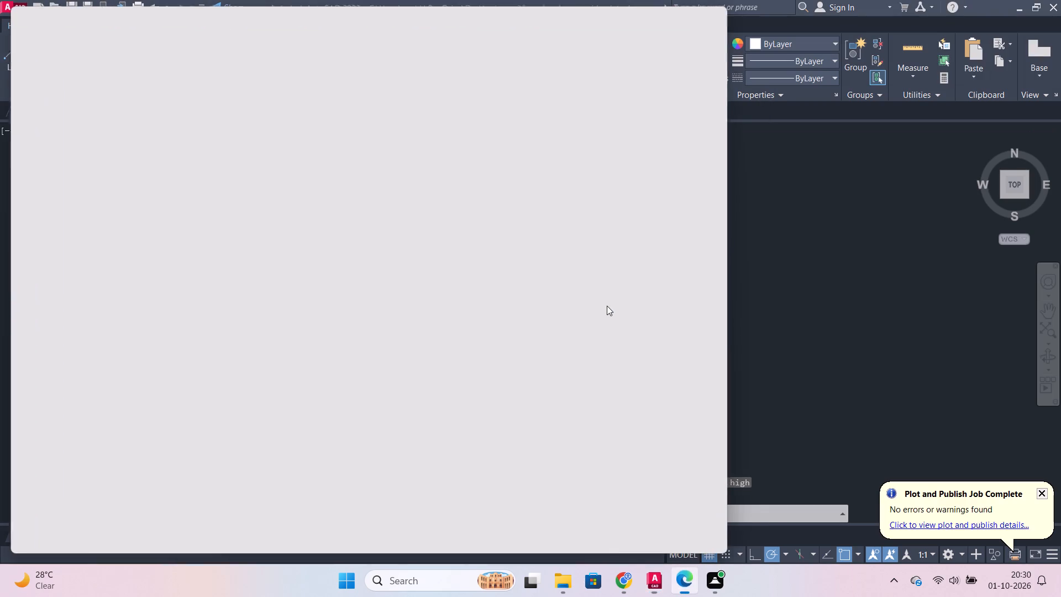
{"action": "scroll", "coordinate": [543, 300], "scroll_direction": "down", "scroll_amount": 2}
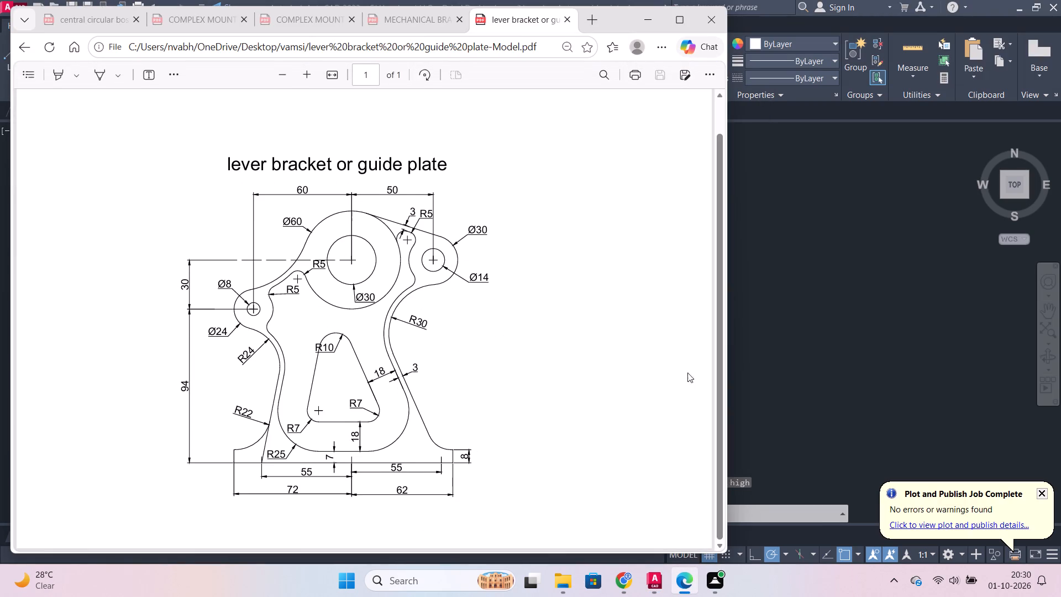